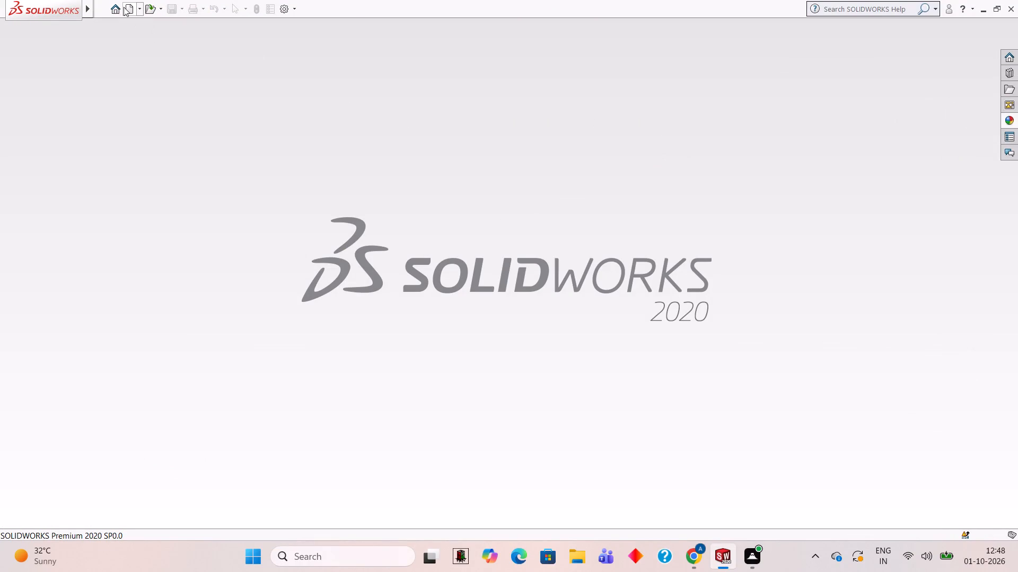
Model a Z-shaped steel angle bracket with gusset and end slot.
Create a new part document and open a sketch on the Front Plane.
left_click(128, 10)
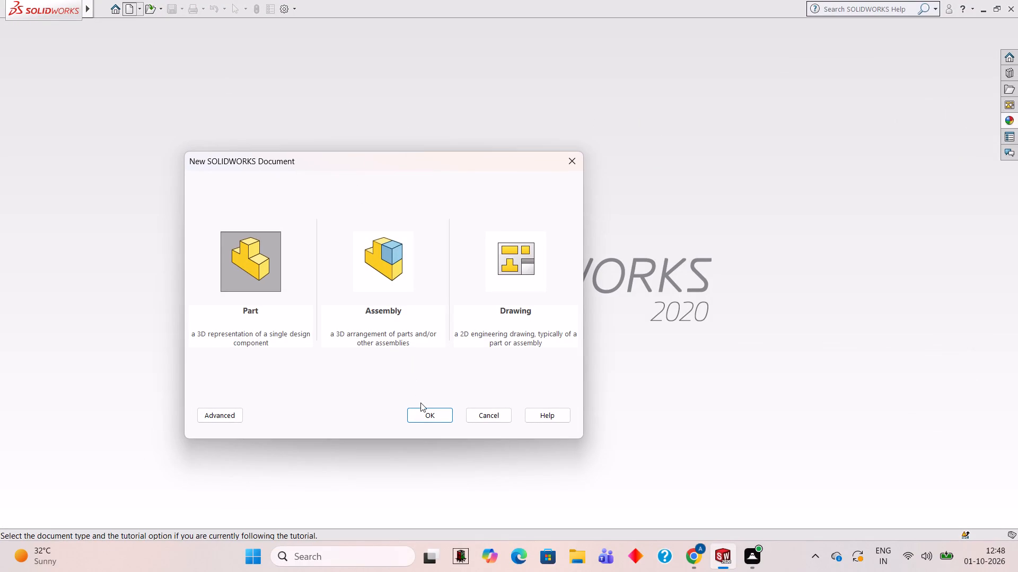
left_click(423, 410)
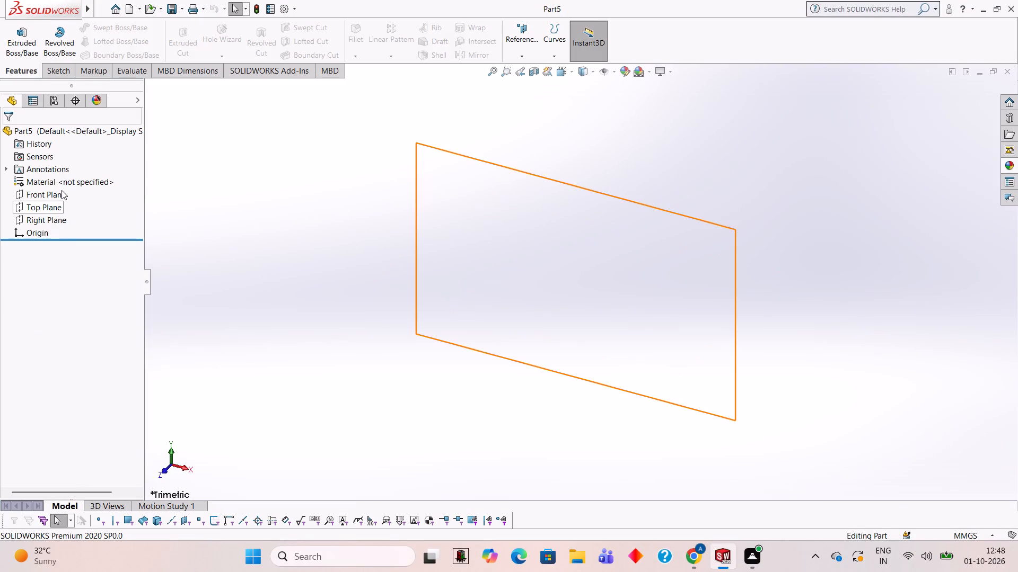
left_click(60, 192)
left_click(71, 175)
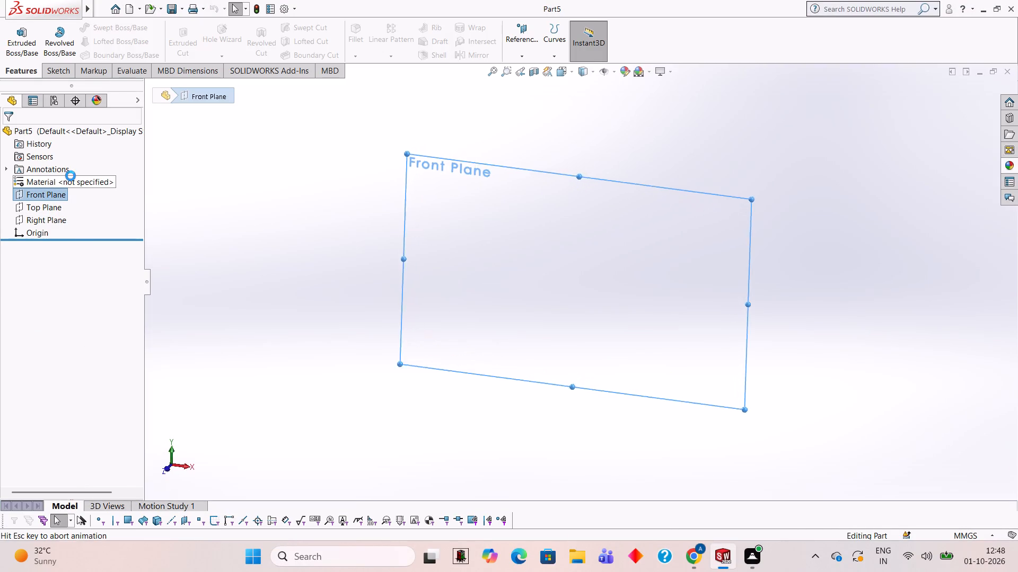
left_click(465, 215)
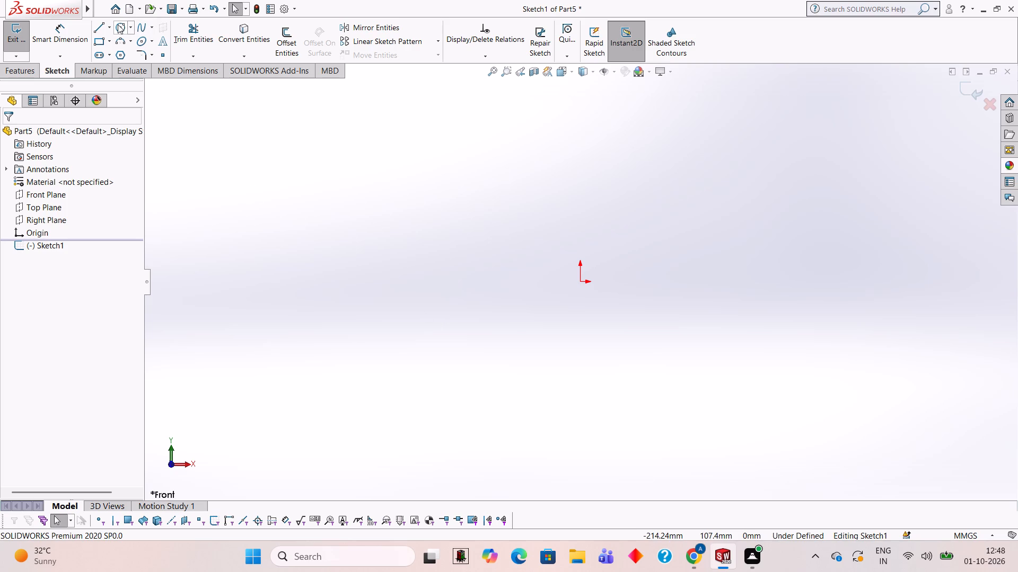
Draw a stepped line chain from the origin: 12 mm and 50 mm horizontally, 45 mm vertically up, and 45 mm horizontally outward.
left_click(102, 29)
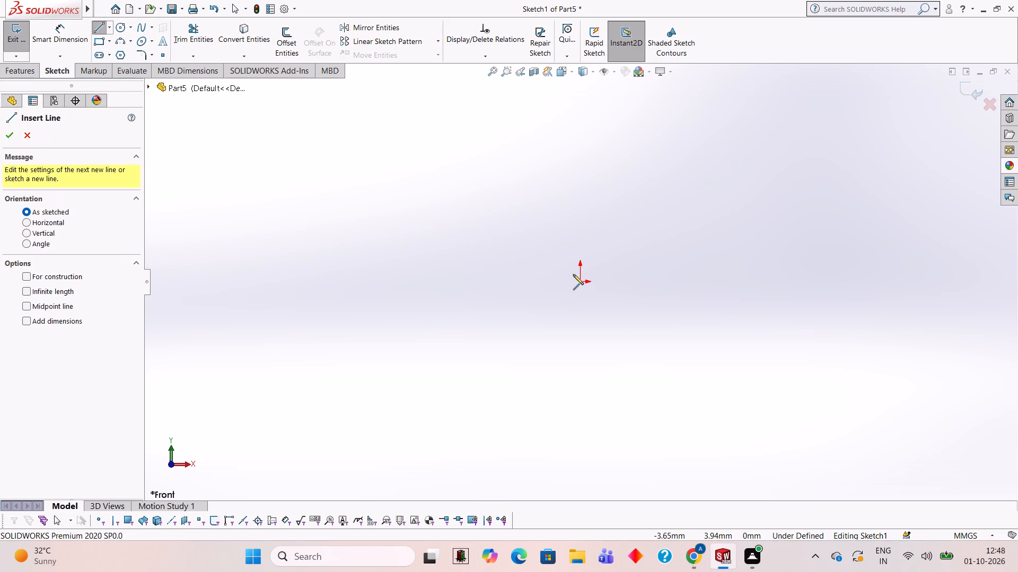
left_click(581, 280)
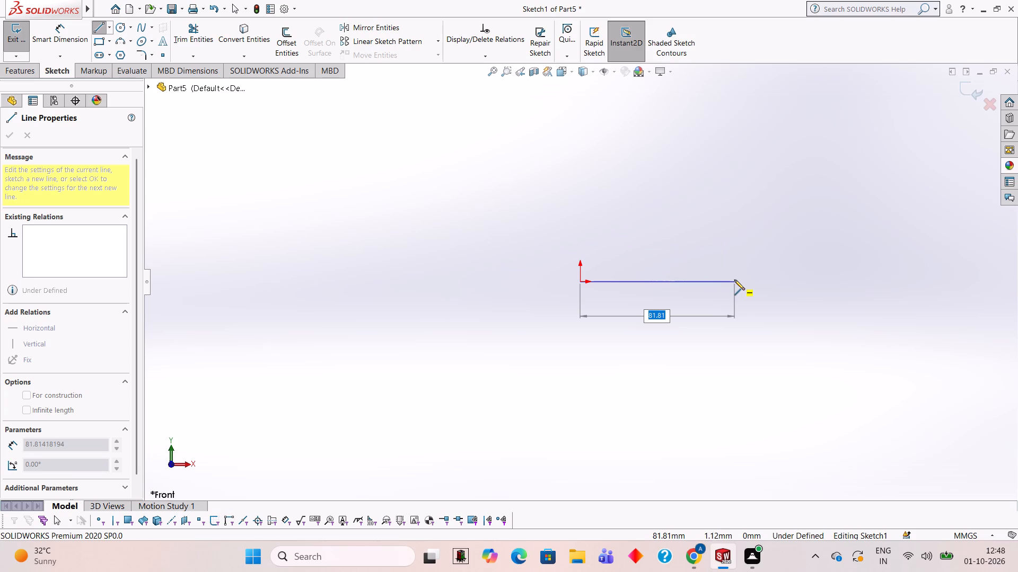
type("12")
key("Return")
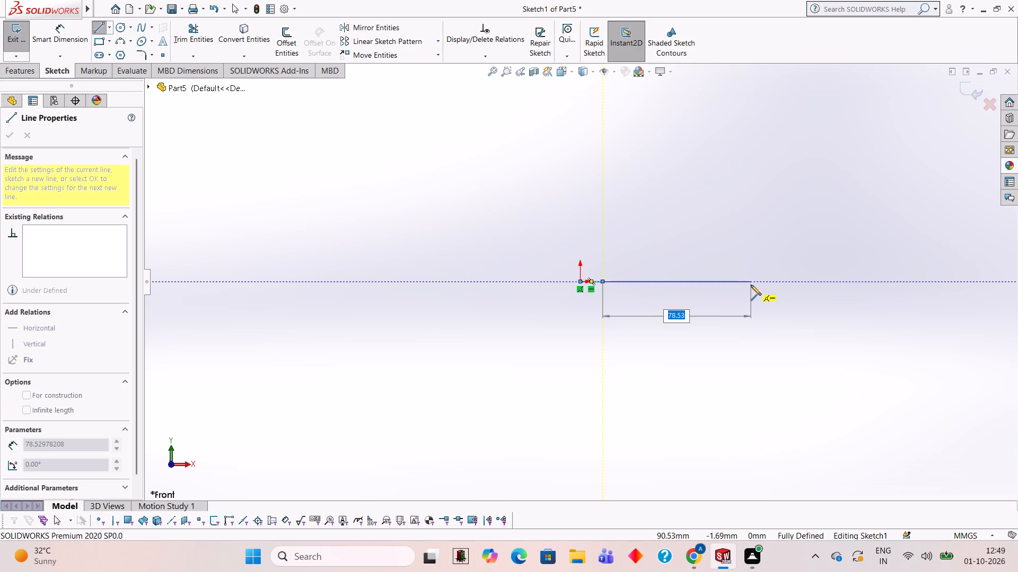
type("50")
key("Return")
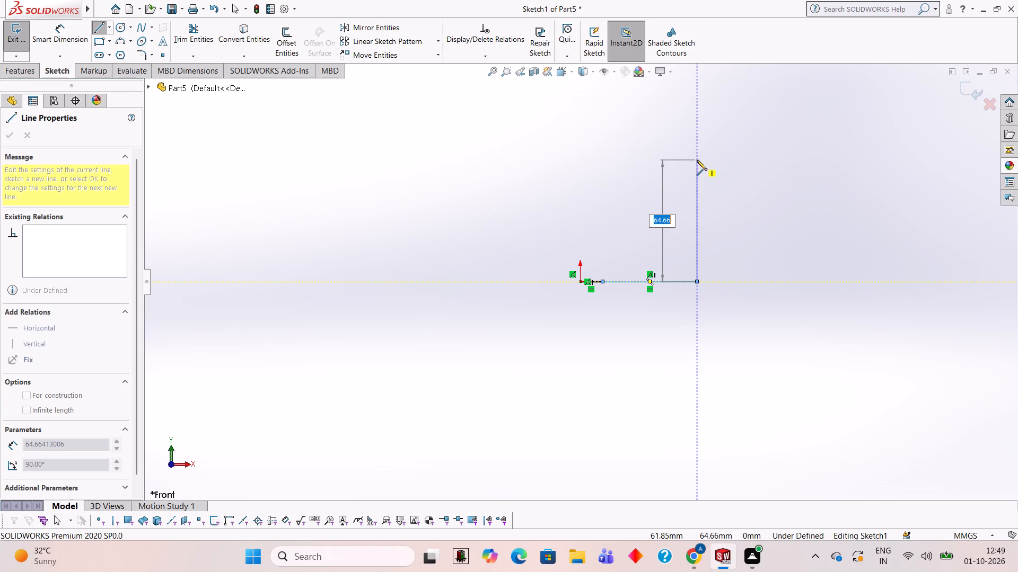
type("45")
key("Return")
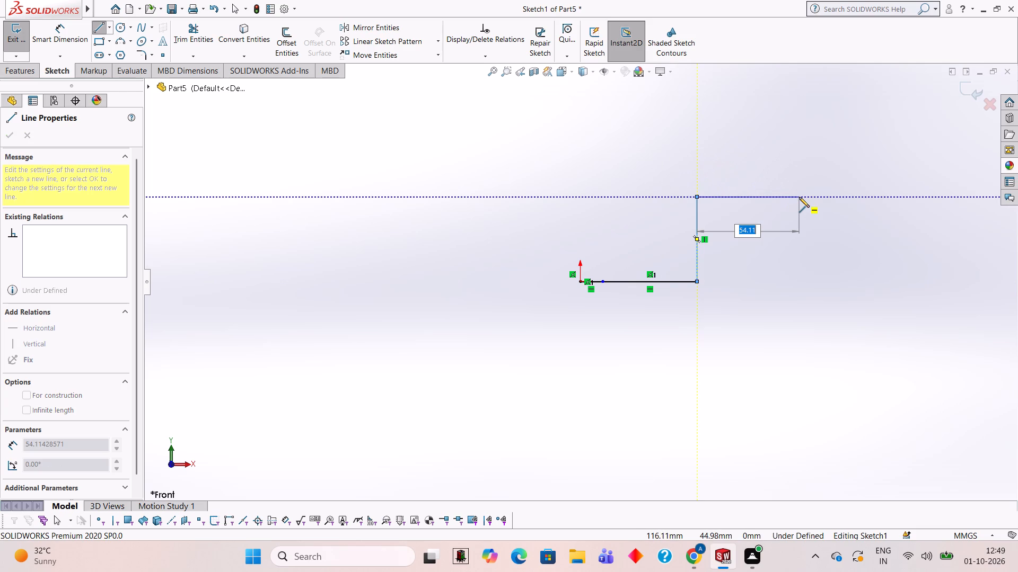
type("45")
key("Return")
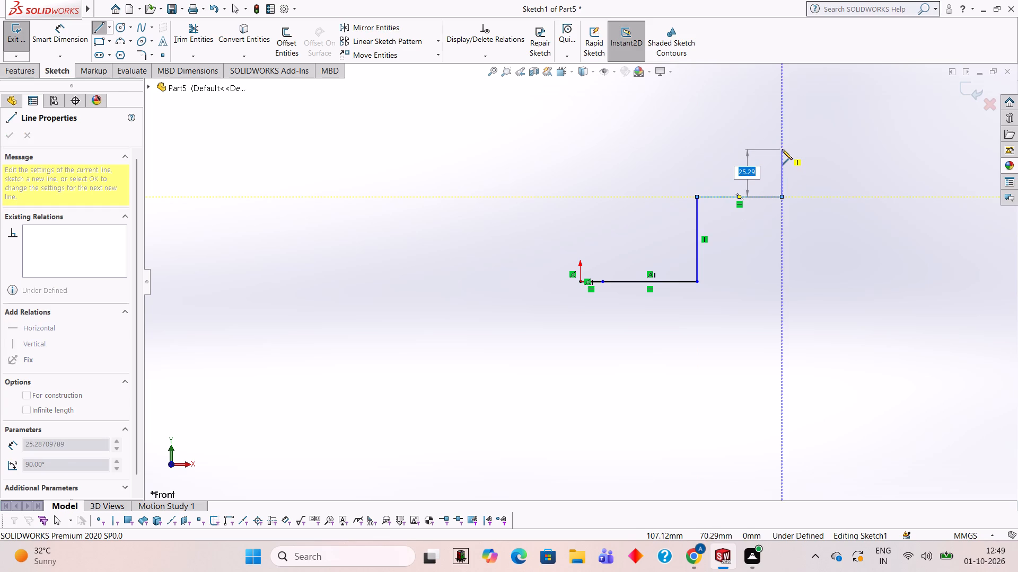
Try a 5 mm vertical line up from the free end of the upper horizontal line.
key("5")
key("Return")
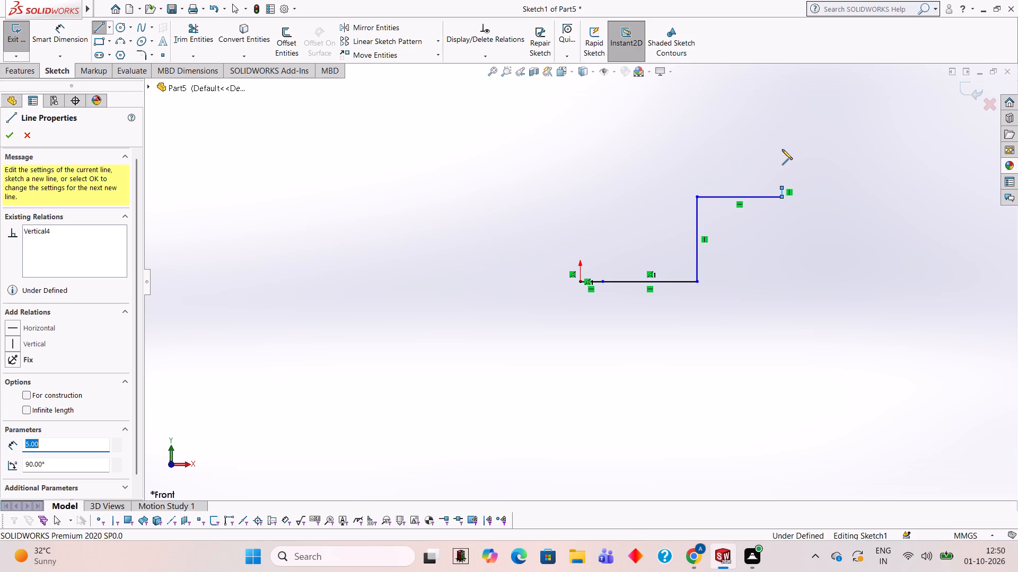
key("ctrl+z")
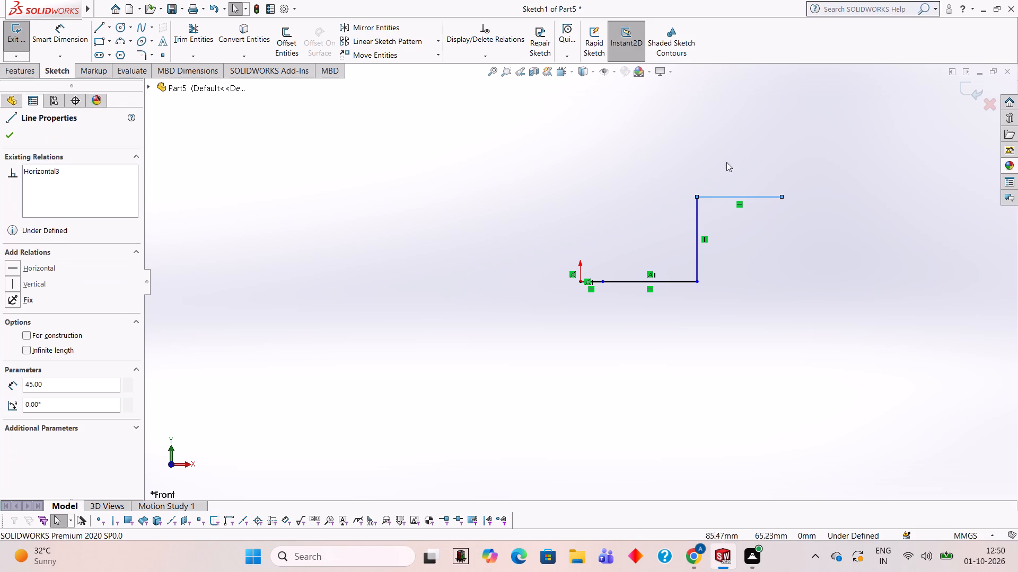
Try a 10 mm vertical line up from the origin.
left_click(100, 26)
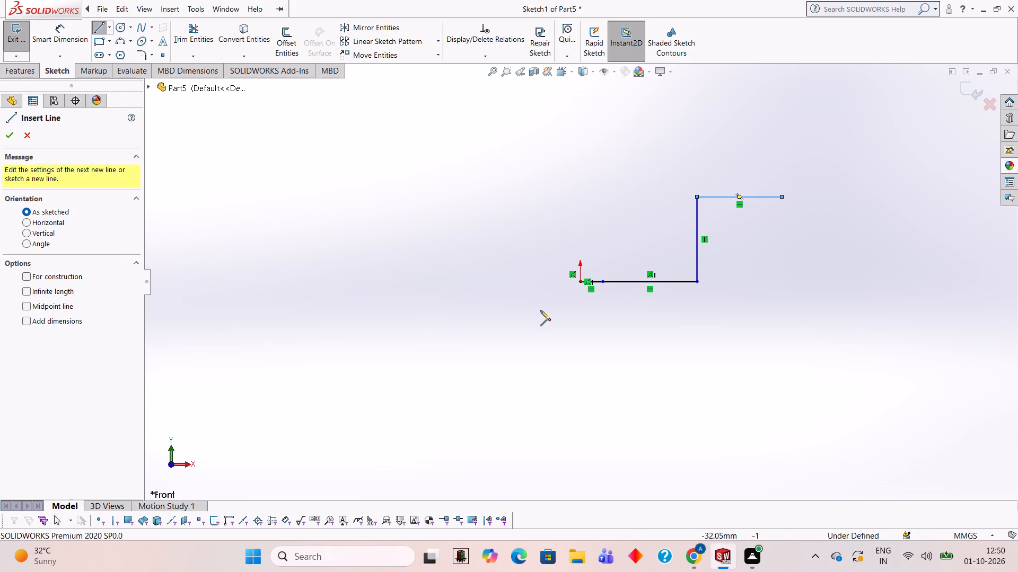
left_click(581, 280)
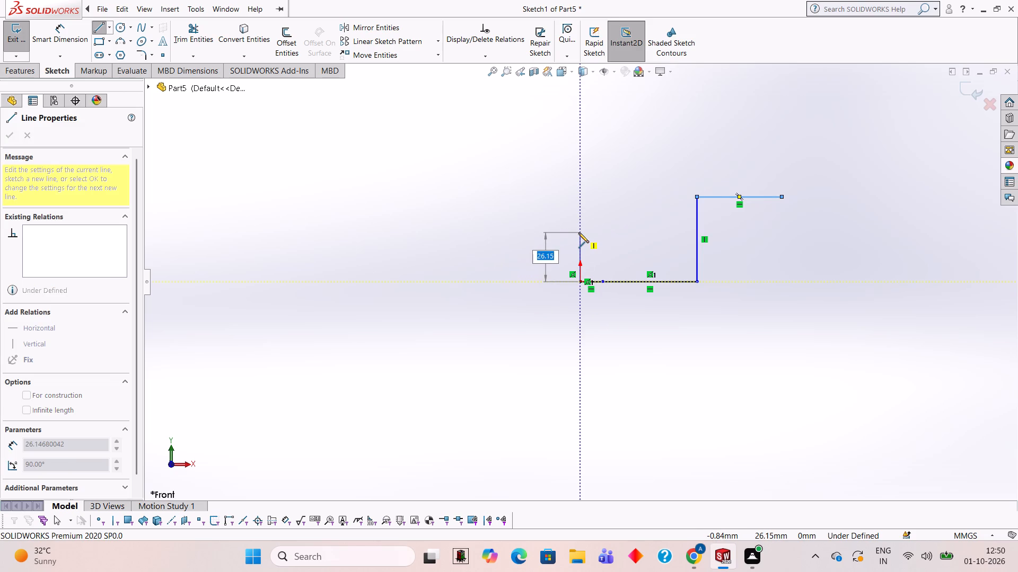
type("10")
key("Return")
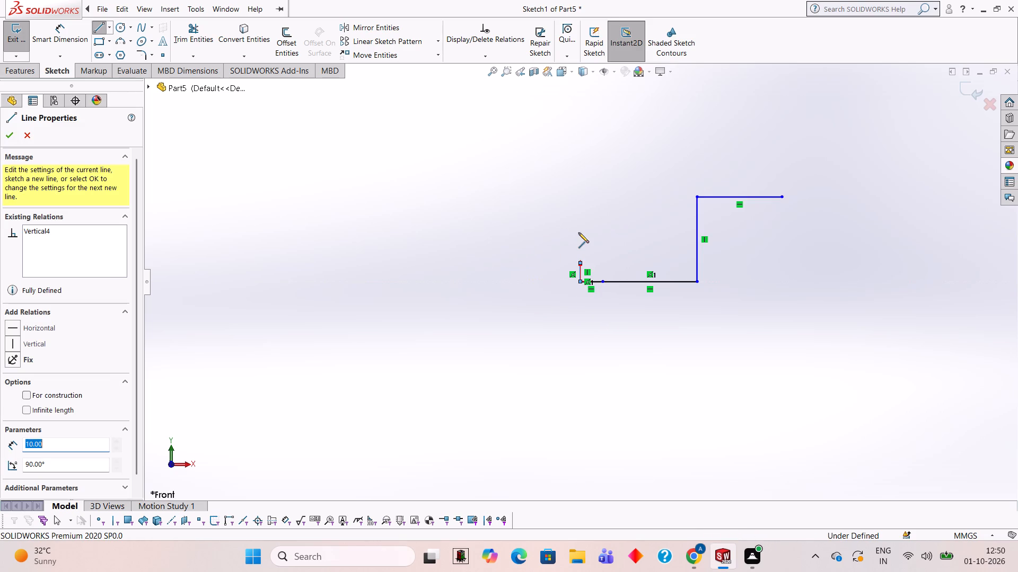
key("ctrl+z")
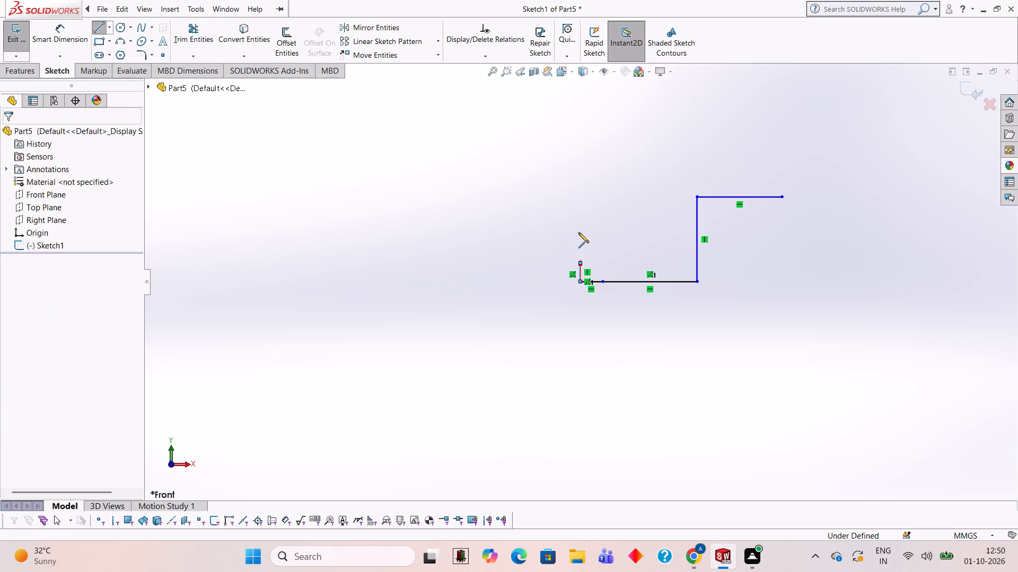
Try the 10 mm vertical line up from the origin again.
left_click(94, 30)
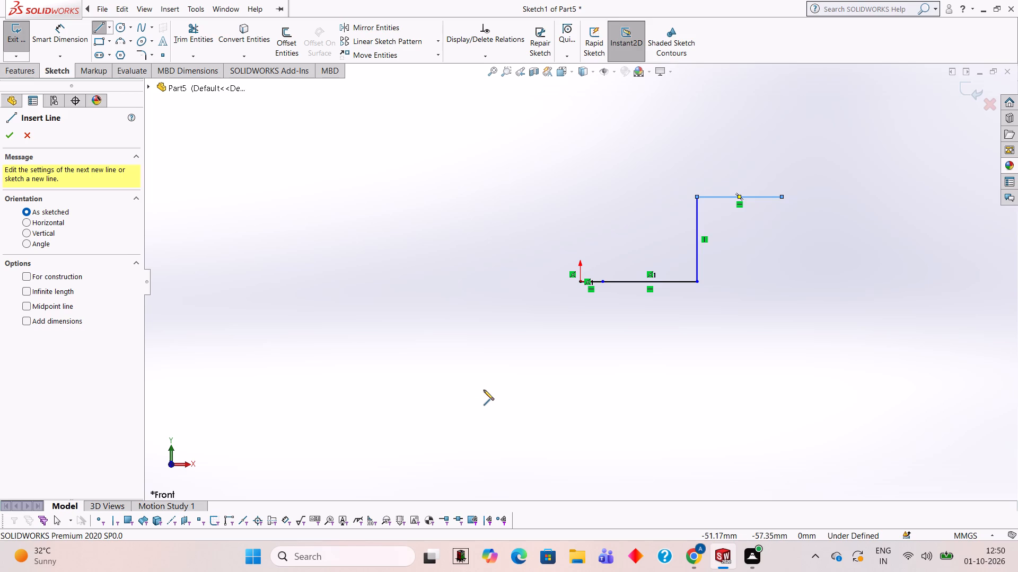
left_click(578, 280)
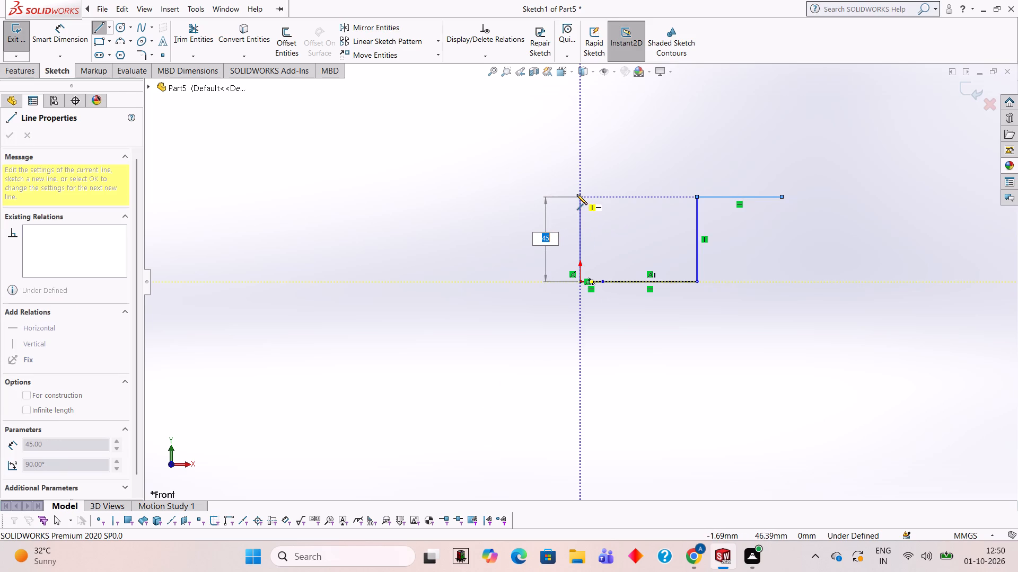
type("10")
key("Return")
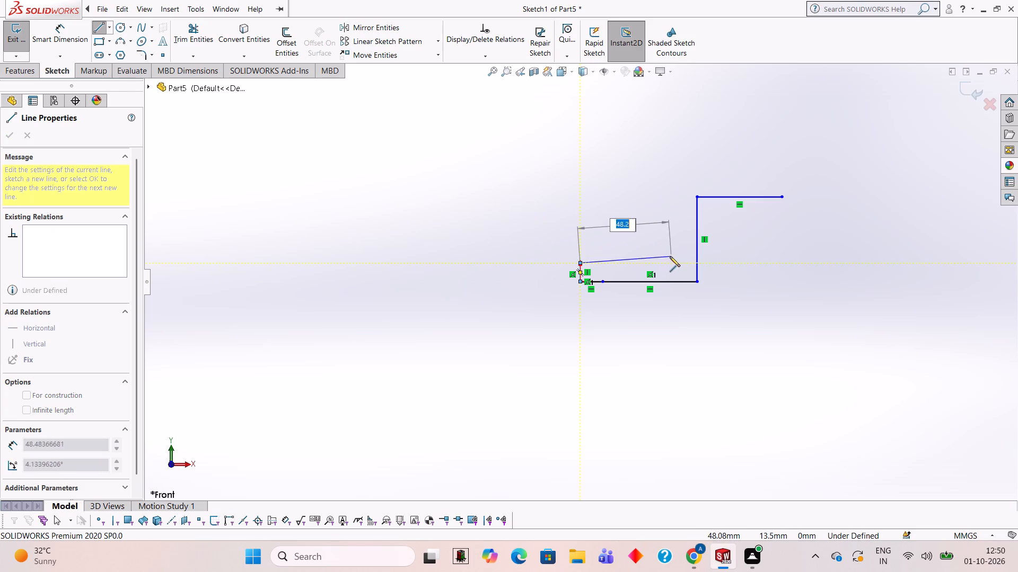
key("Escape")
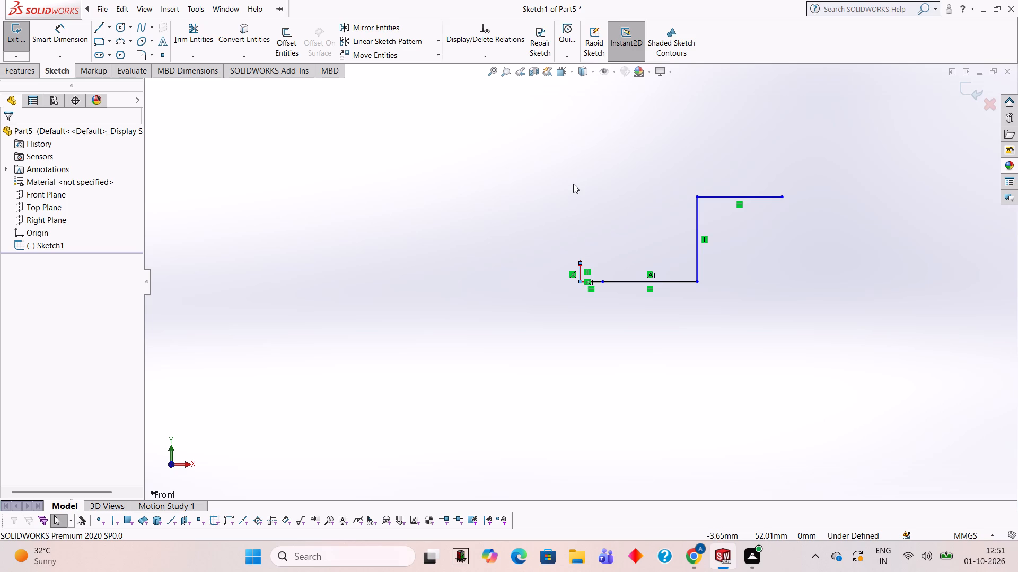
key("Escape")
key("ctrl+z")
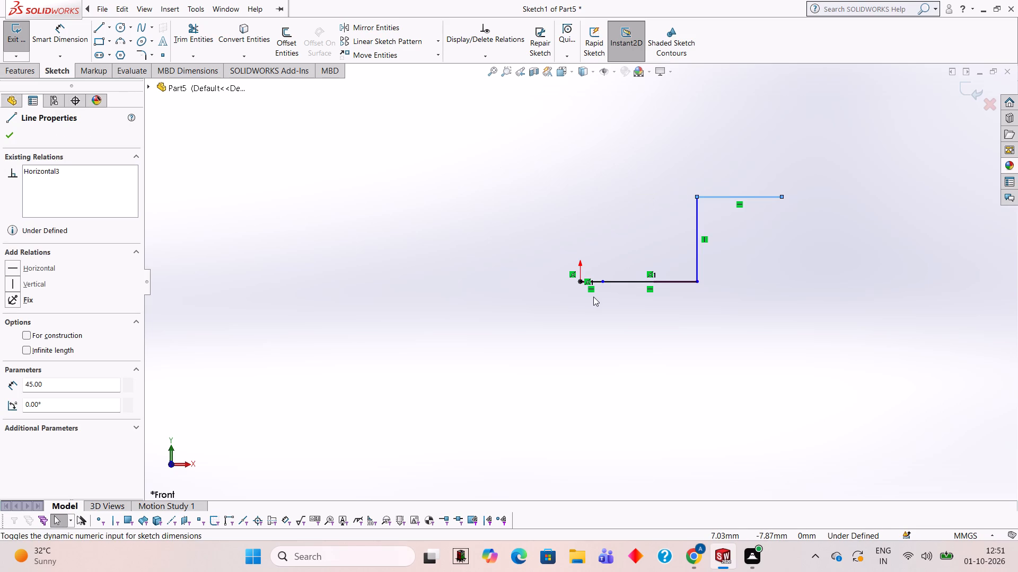
Draw a 12 mm vertical line up from the junction of the 12 mm and 50 mm base segments.
scroll(863, 149, "down", 1)
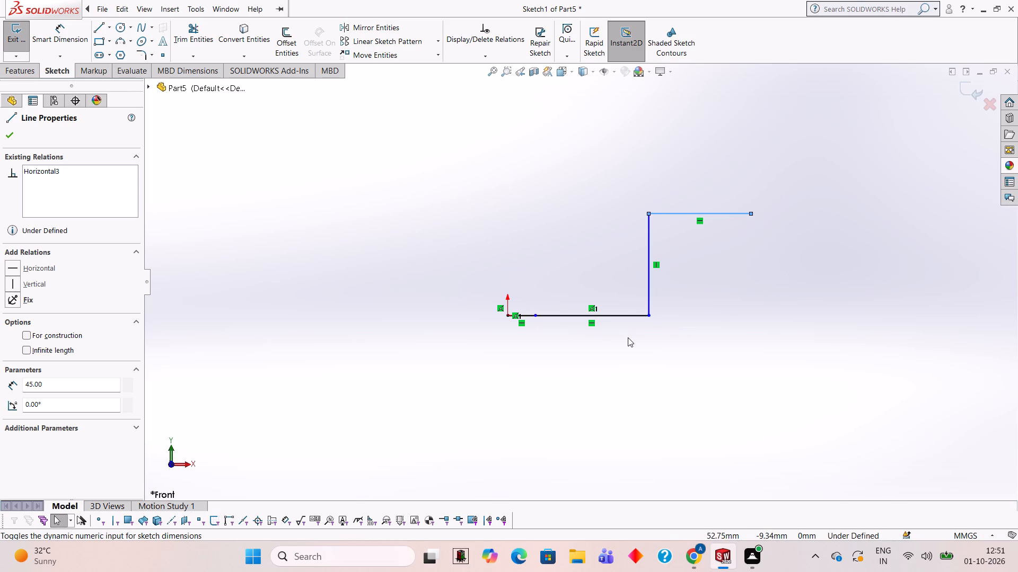
left_click(93, 31)
scroll(532, 317, "down", 3)
left_click(542, 306)
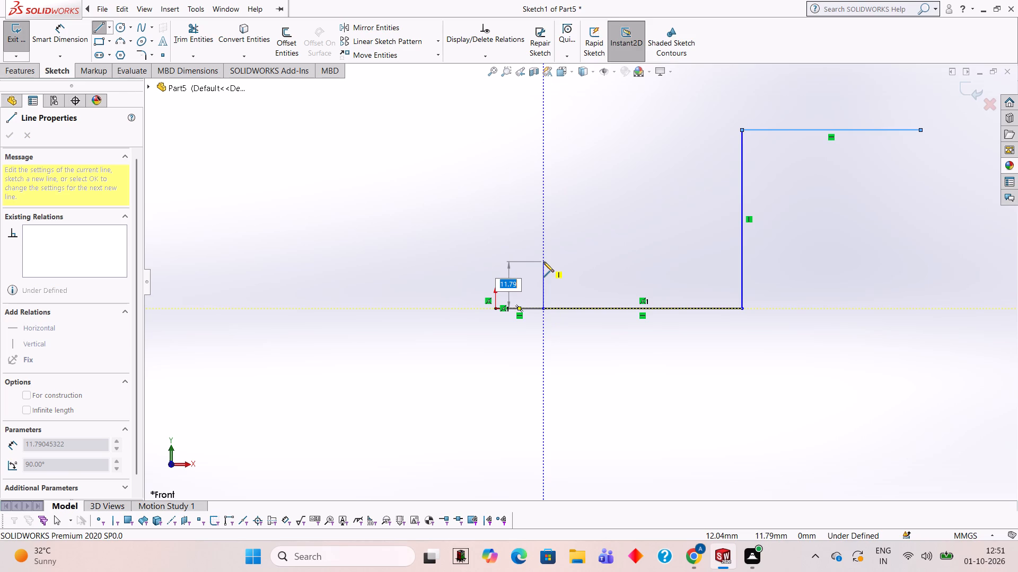
type("12")
key("Return")
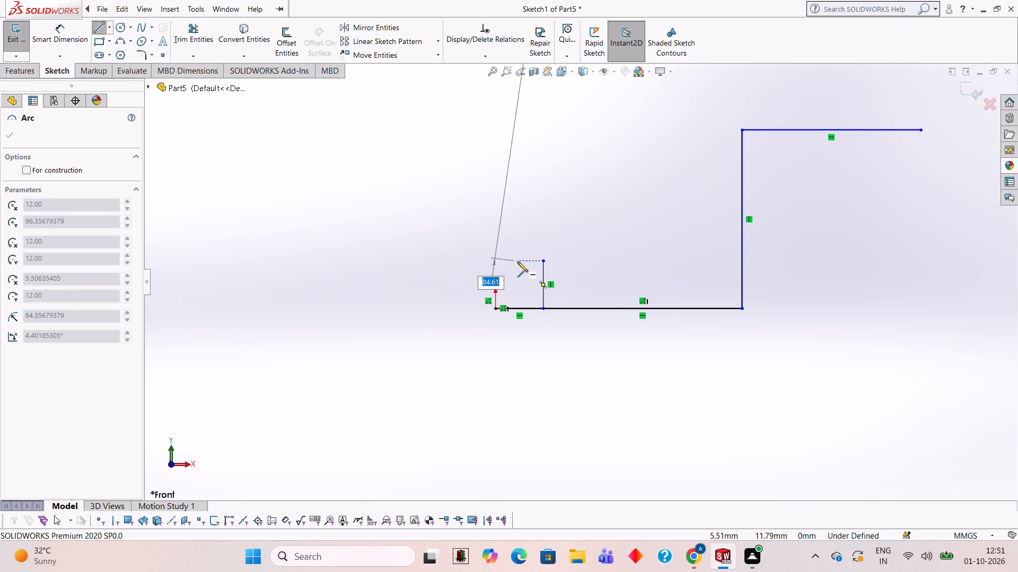
key("Escape")
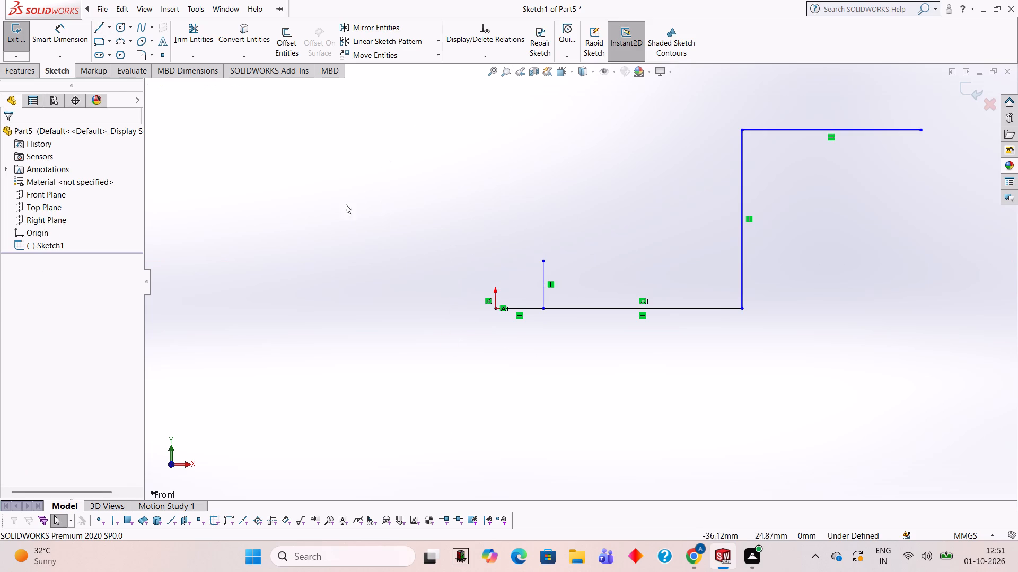
Draw a 12 mm vertical line up from the origin and a 12 mm horizontal line closing the square at the base's end.
left_click(100, 31)
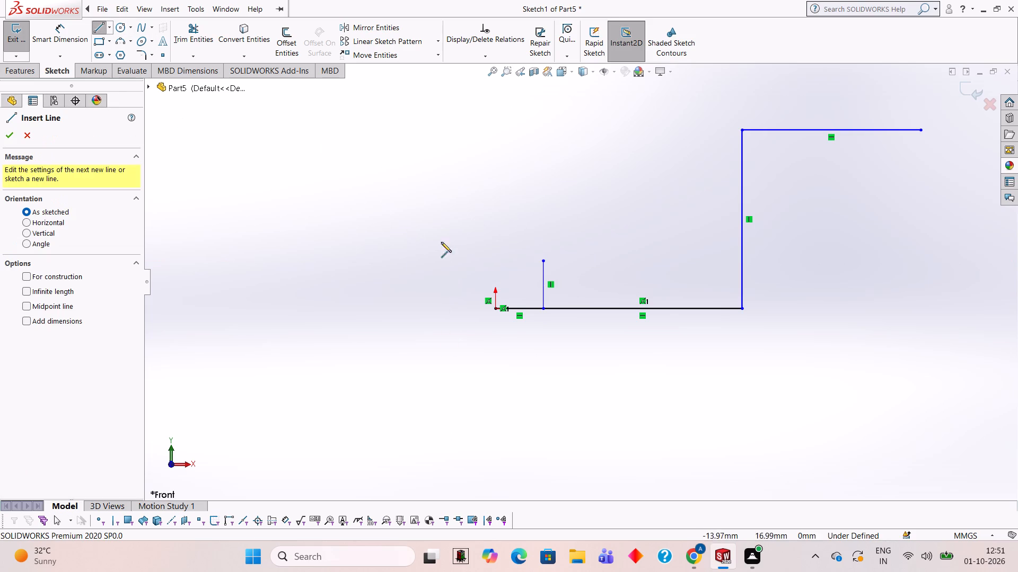
left_click(495, 308)
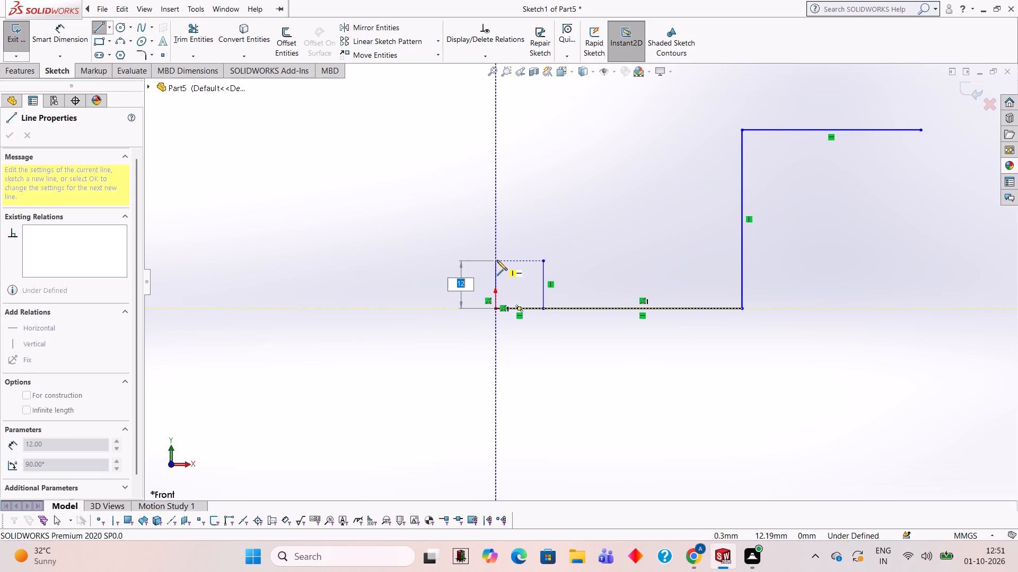
left_click(497, 260)
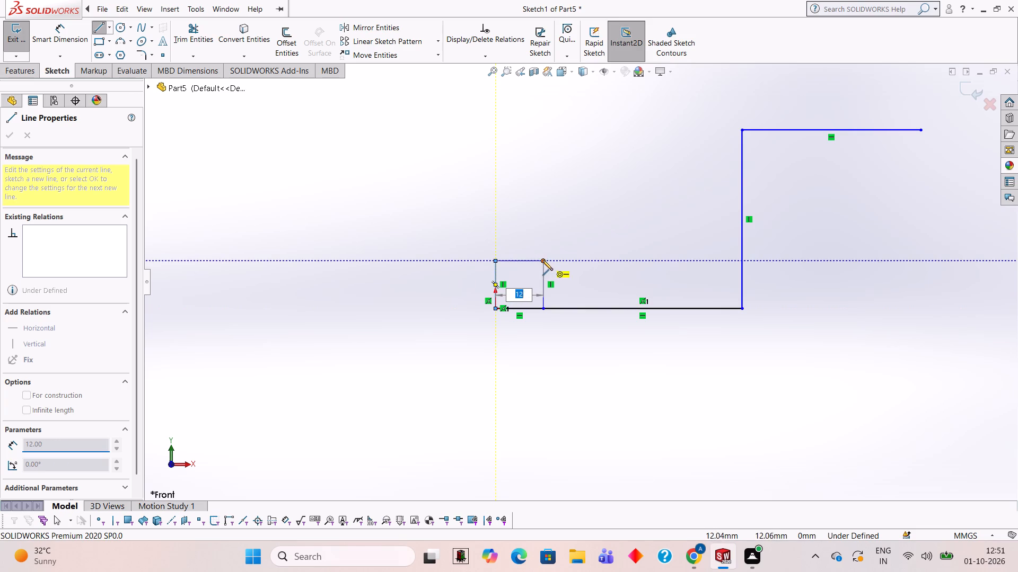
left_click(540, 258)
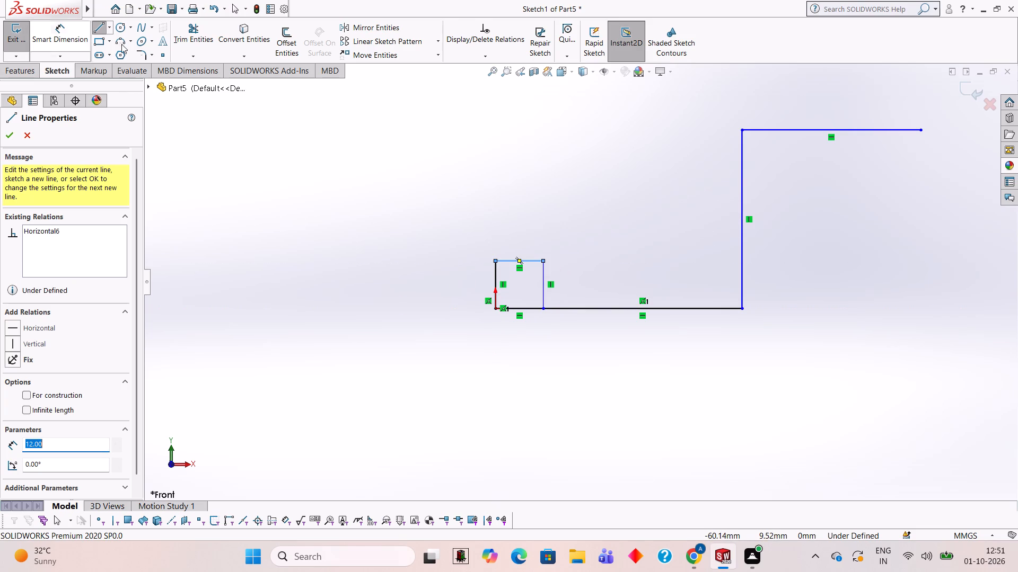
Draw a 12 mm horizontal line inward from the 45 mm vertical line, level with the small square's top edge.
left_click(742, 259)
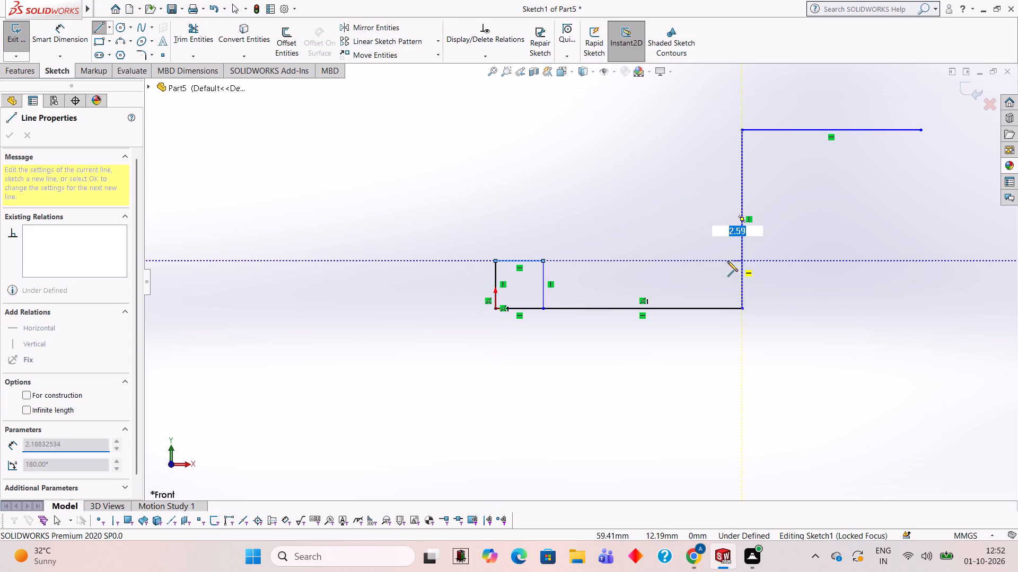
type("12")
key("Return")
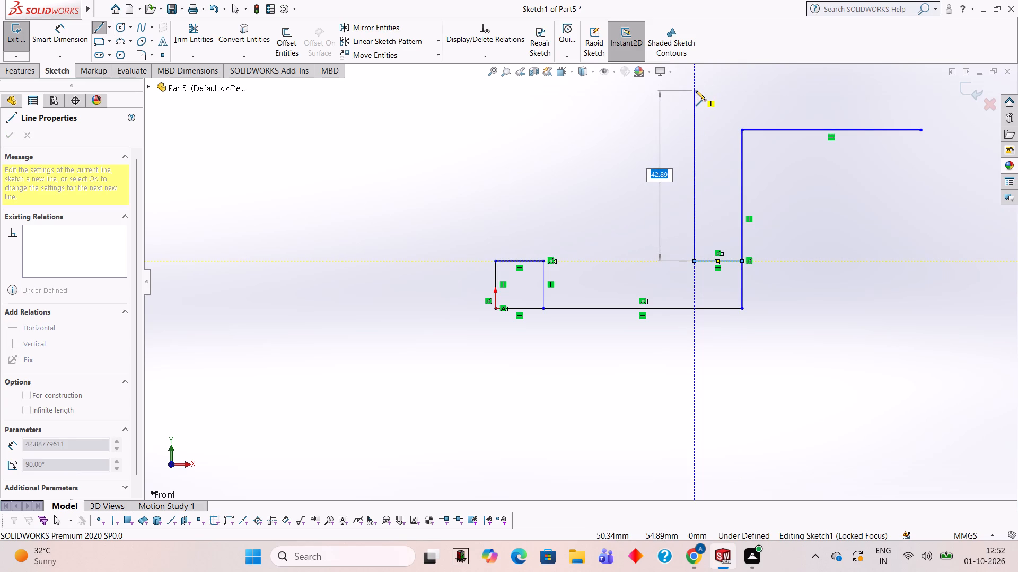
key("Escape")
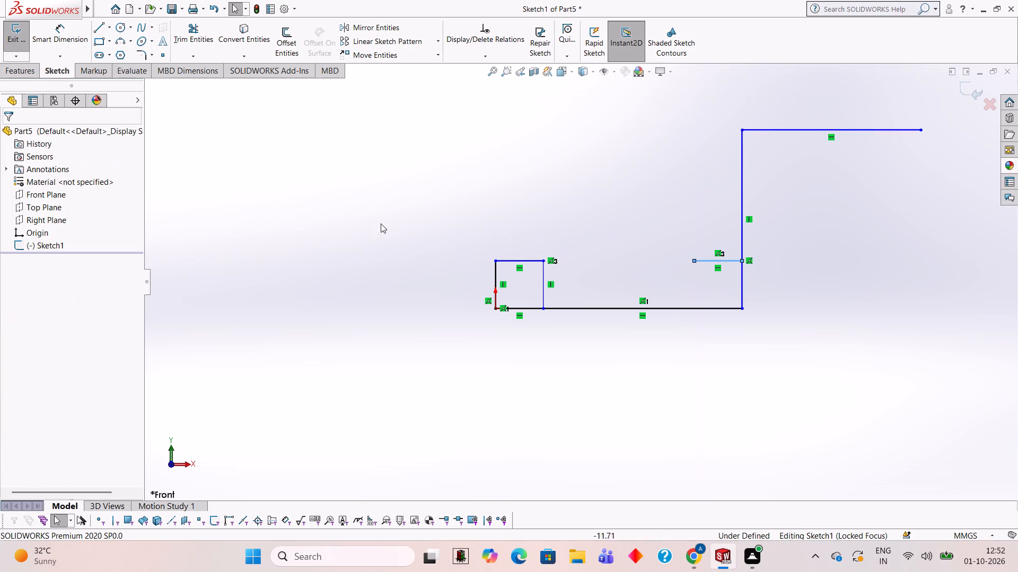
Draw a 38 mm horizontal line joining the small square's top corner to the free end of the 12 mm inward line.
left_click(95, 30)
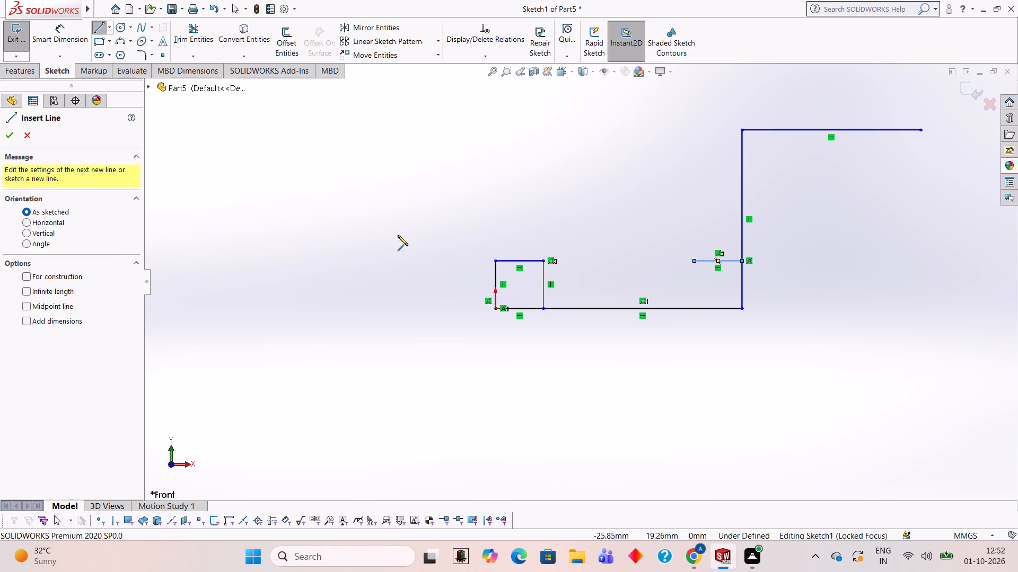
left_click(544, 260)
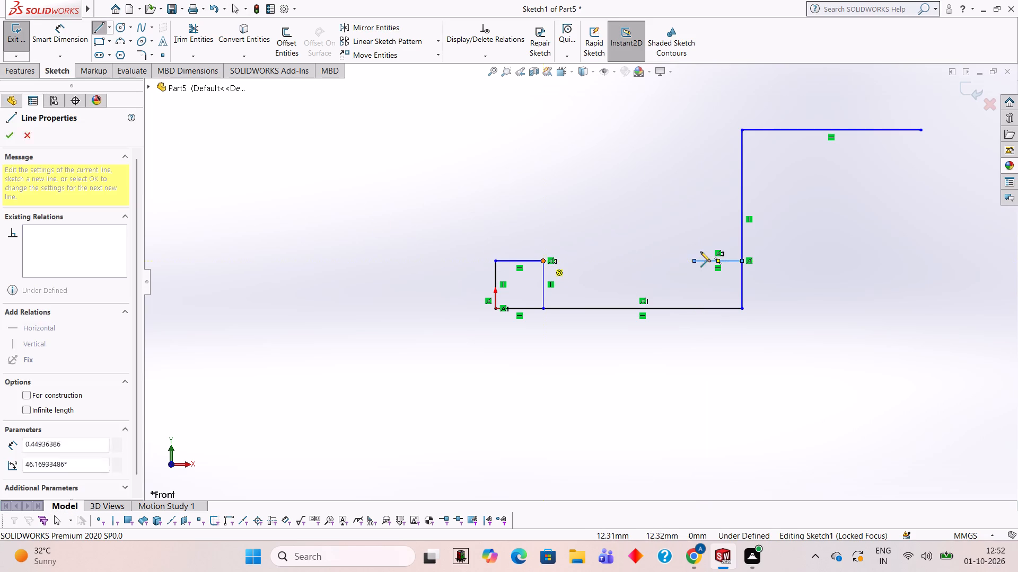
left_click(695, 261)
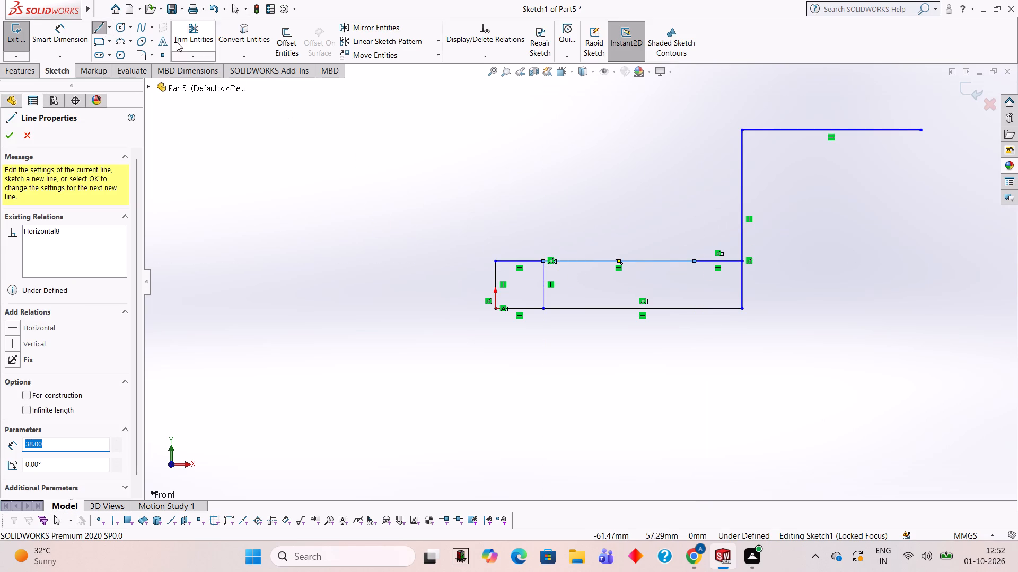
Close the upper flange with a 12 mm vertical end line, a 57 mm horizontal top line and a 45 mm vertical line down to the base's top edge.
left_click(920, 129)
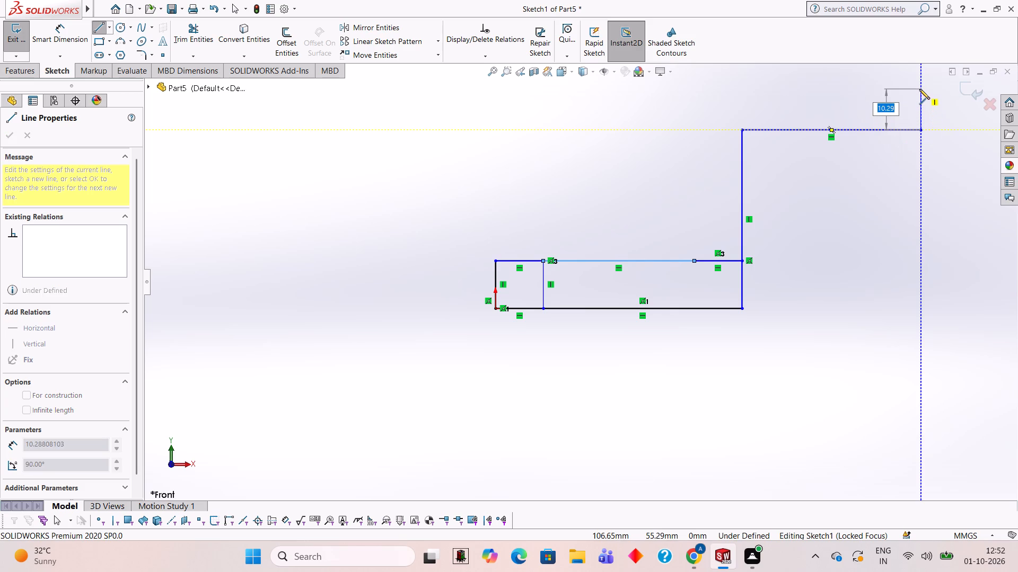
type("12")
key("Return")
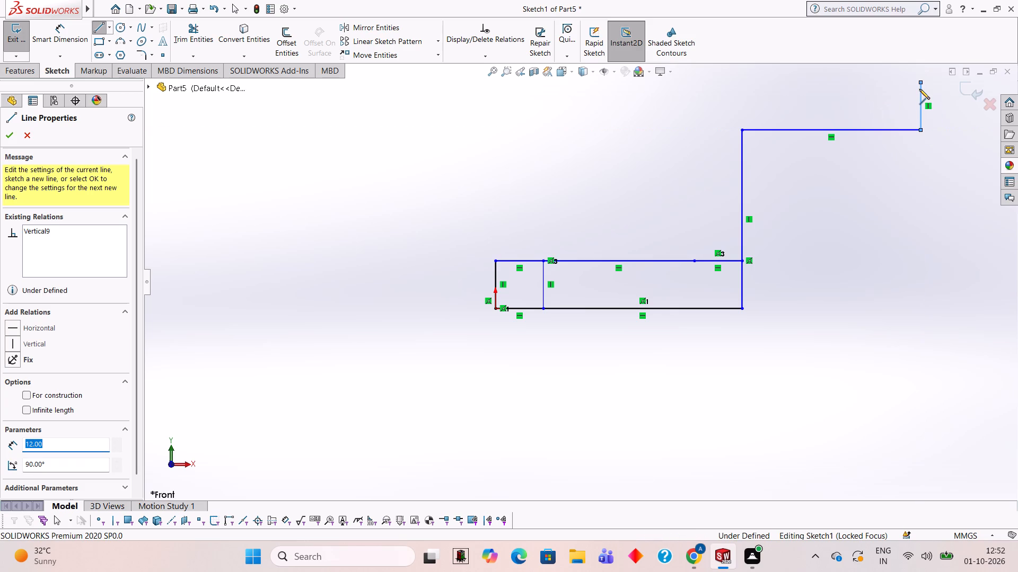
left_click(694, 85)
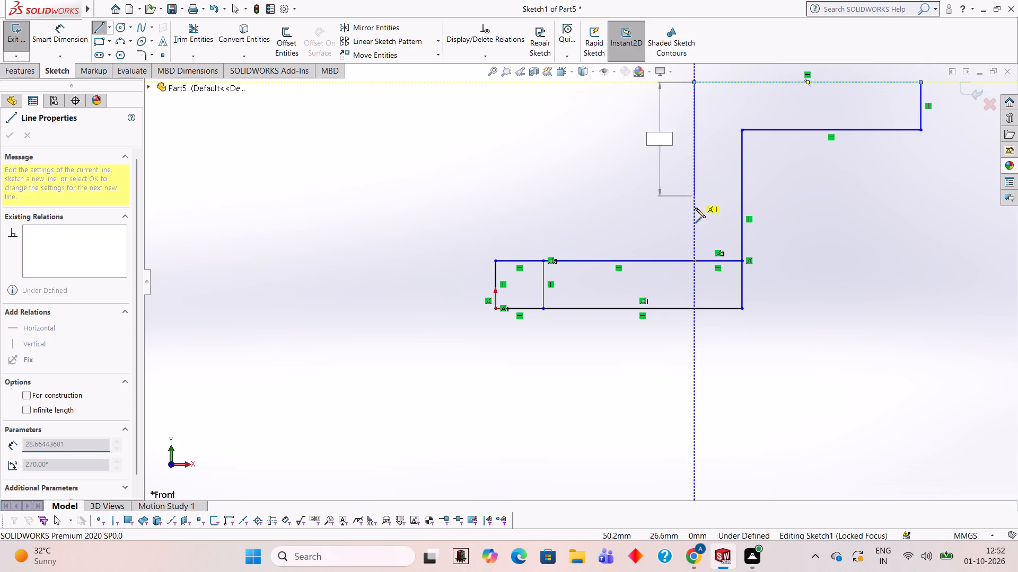
left_click(695, 261)
Trim away the small square's inner vertical line and the 12 mm horizontal segment crossing the foot of the upright.
left_click(203, 41)
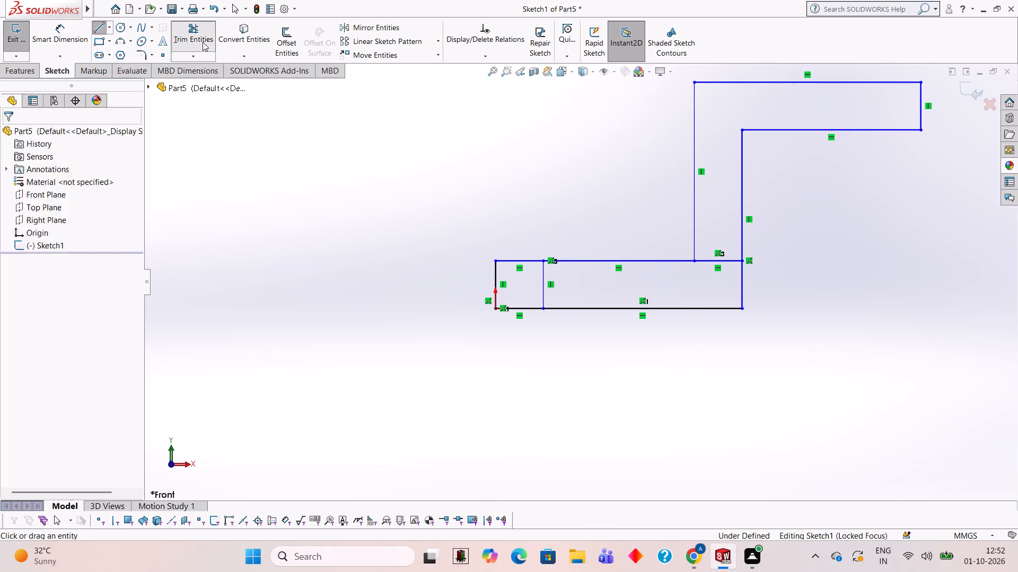
left_click(542, 296)
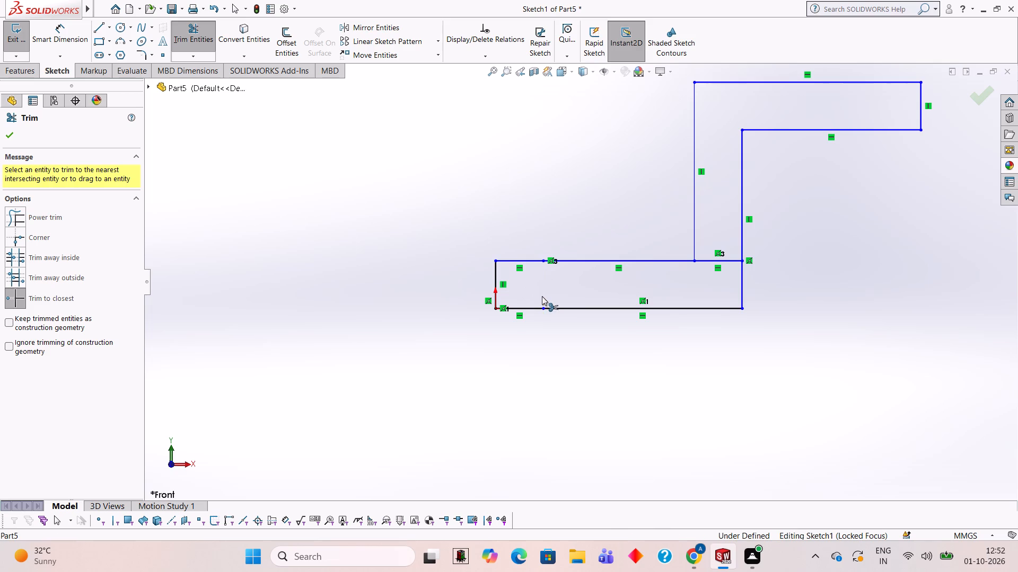
left_click(704, 261)
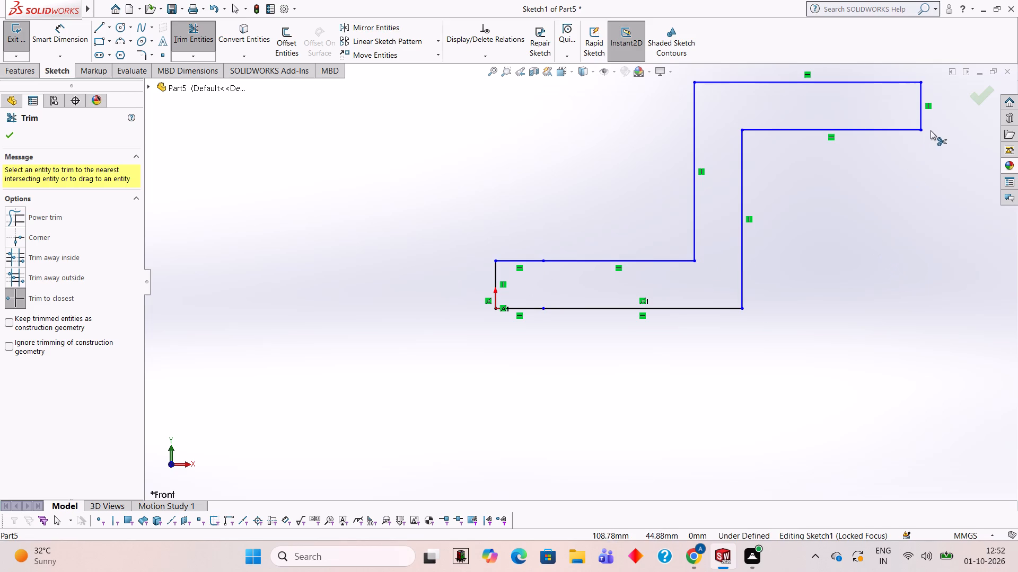
Extrude the stepped profile as a 50 mm blind boss, adding up 12+26+12 in Calculator for the depth.
scroll(932, 130, "up", 1)
scroll(921, 114, "down", 2)
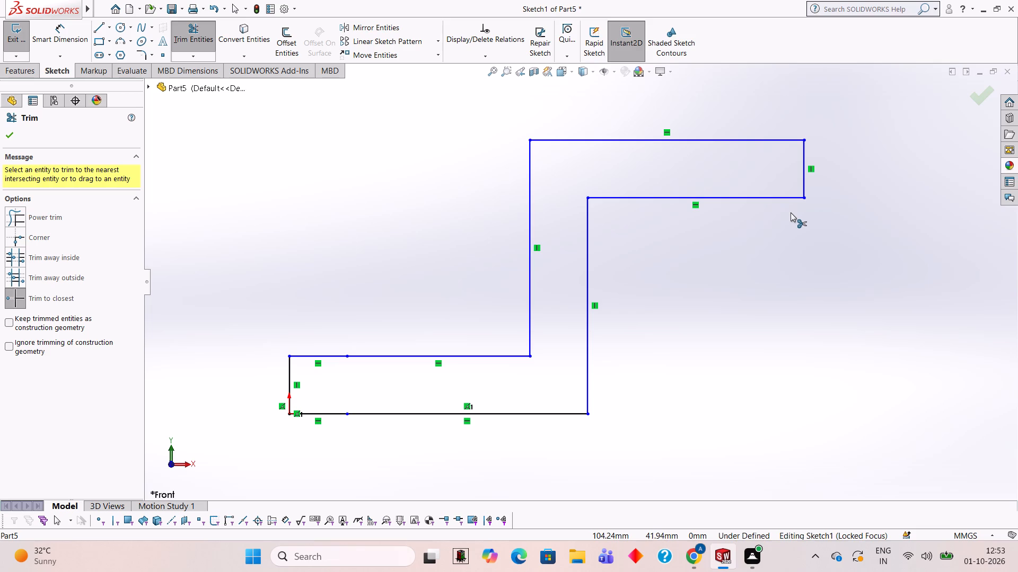
left_click(10, 70)
left_click(29, 39)
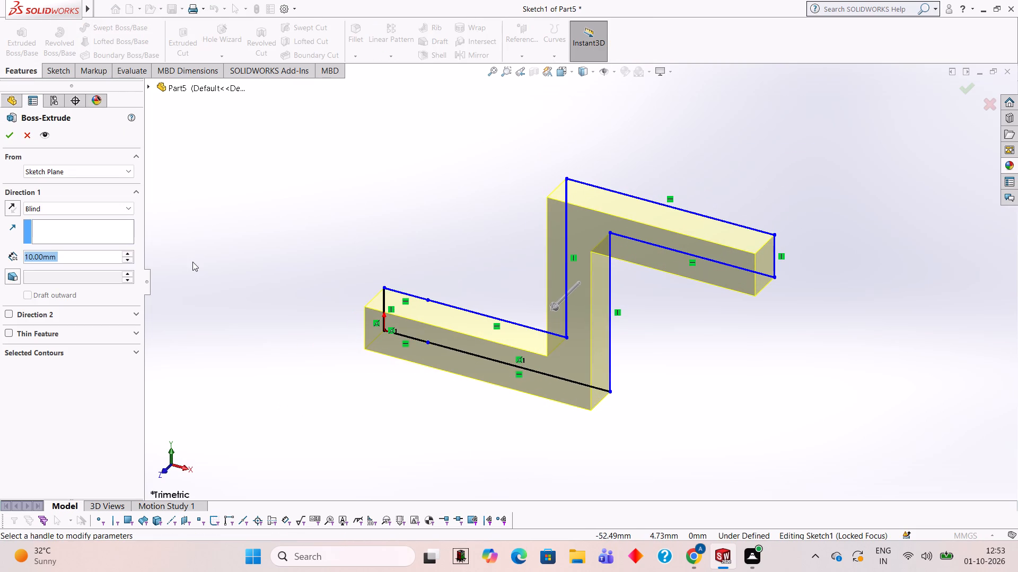
type("12+26+12")
key("Return")
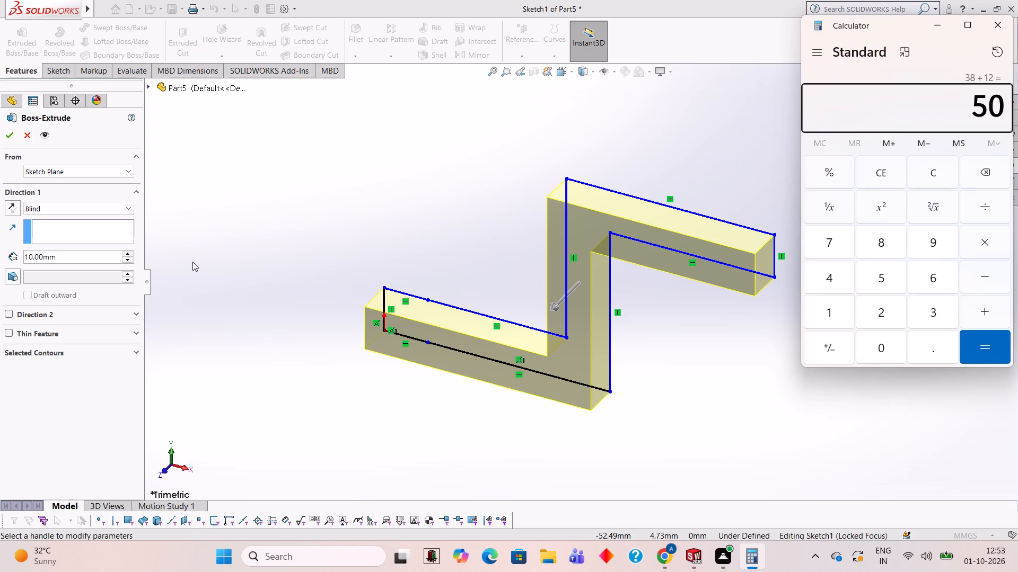
left_click(997, 31)
left_click(88, 261)
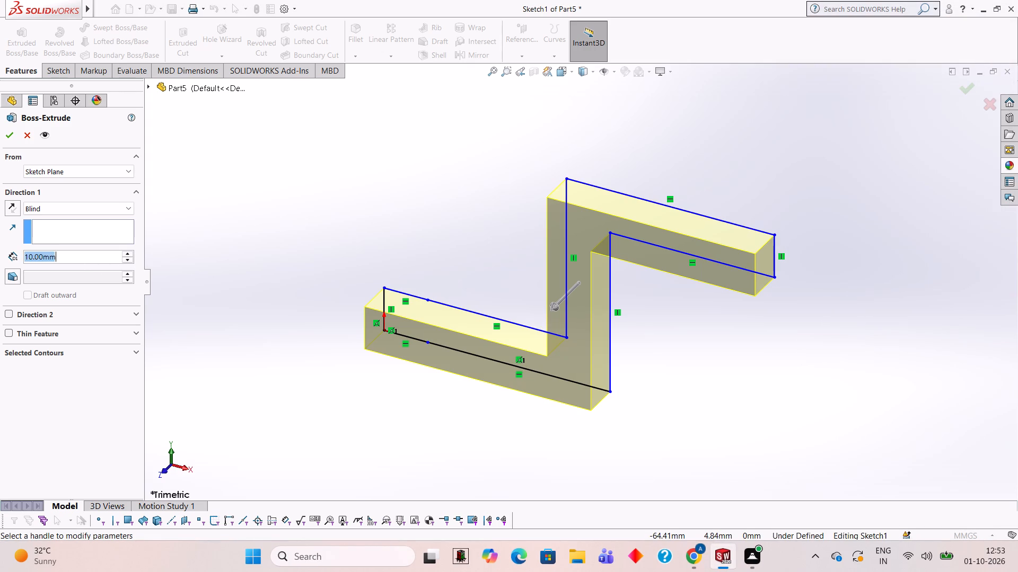
key("BackSpace")
key("BackSpace")
key("BackSpace")
key("BackSpace")
key("BackSpace")
key("BackSpace")
key("BackSpace")
key("BackSpace")
key("BackSpace")
key("BackSpace")
key("BackSpace")
key("BackSpace")
key("BackSpace")
key("BackSpace")
key("BackSpace")
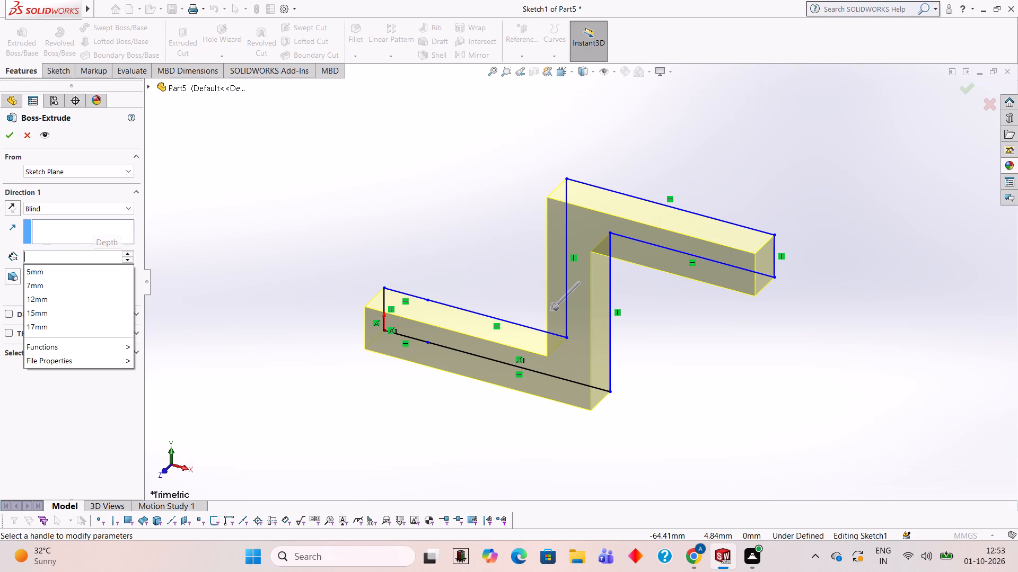
type("50")
key("Return")
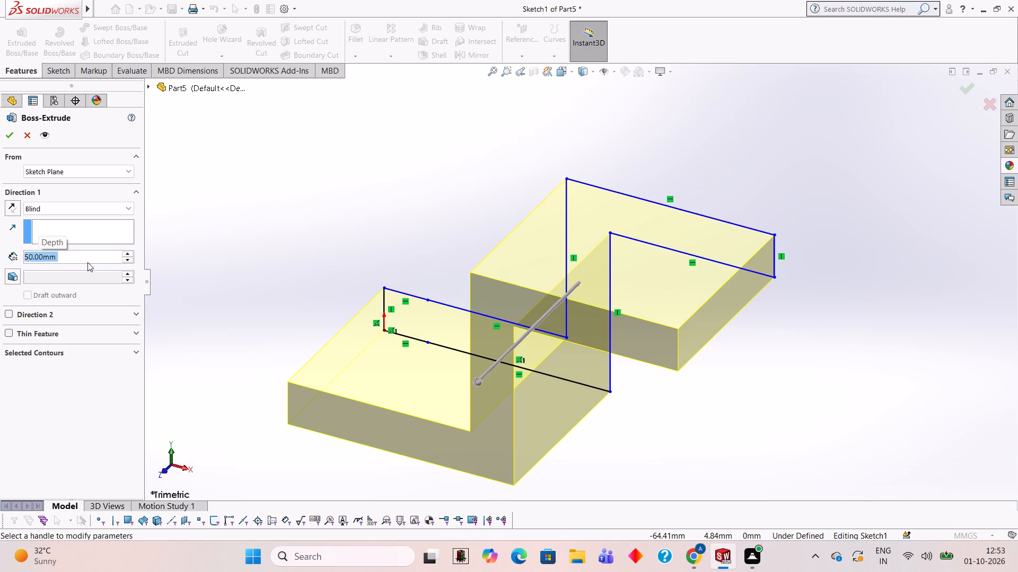
left_click(5, 139)
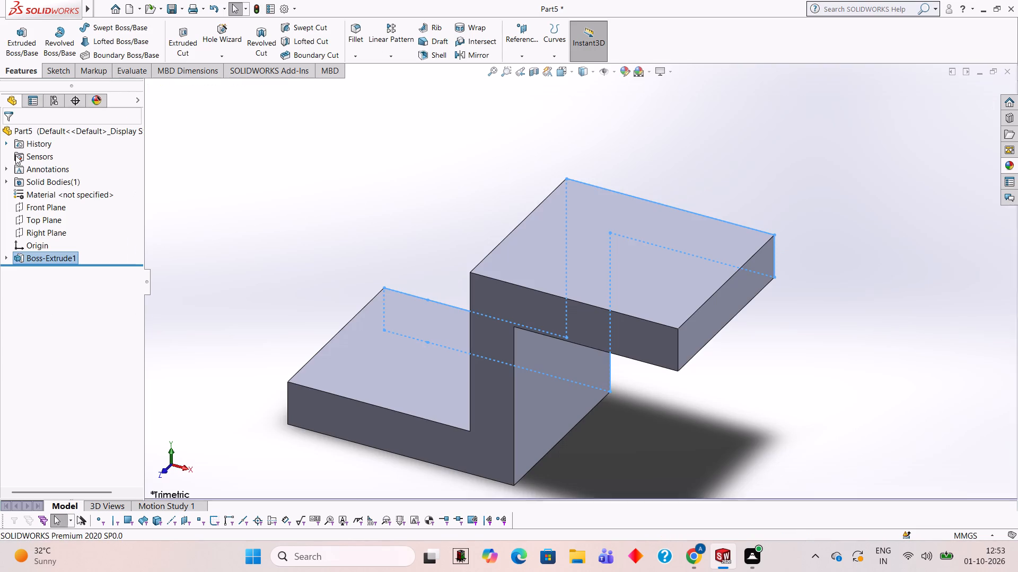
left_click(221, 213)
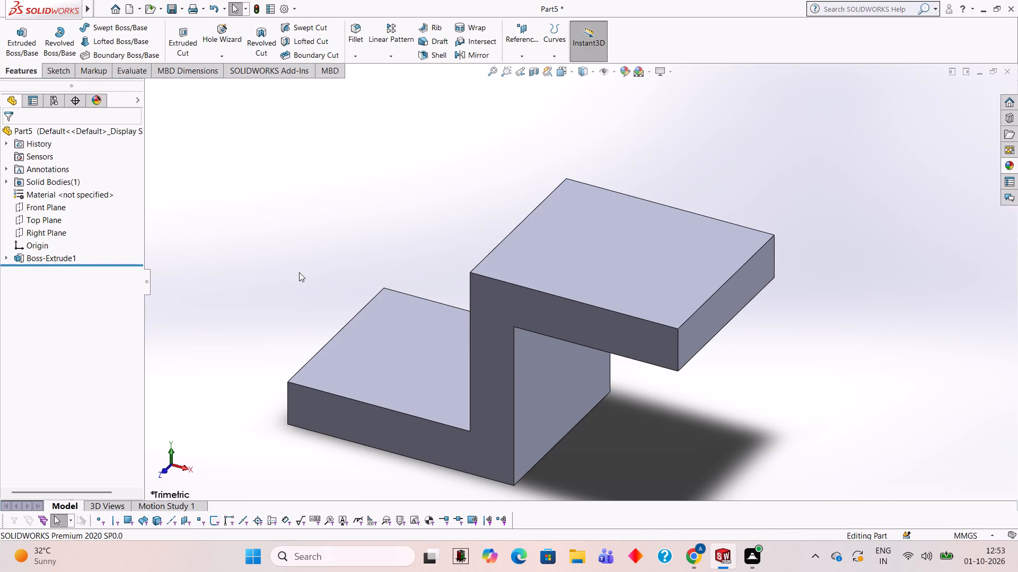
Start a new sketch on the top face of the lower flange, viewed normal to that face.
middle_click_drag(305, 268, 343, 252)
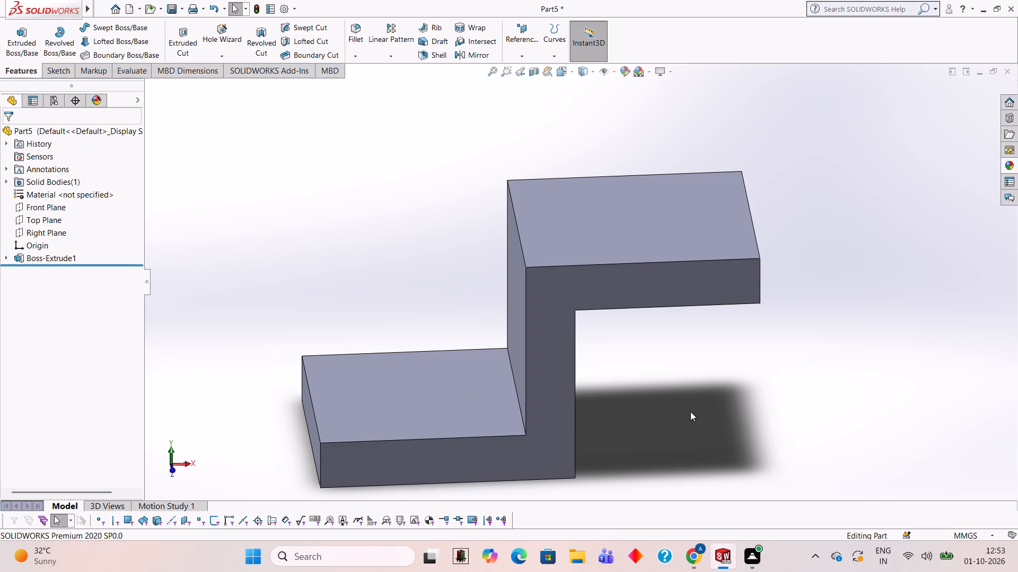
middle_click_drag(442, 199, 441, 374)
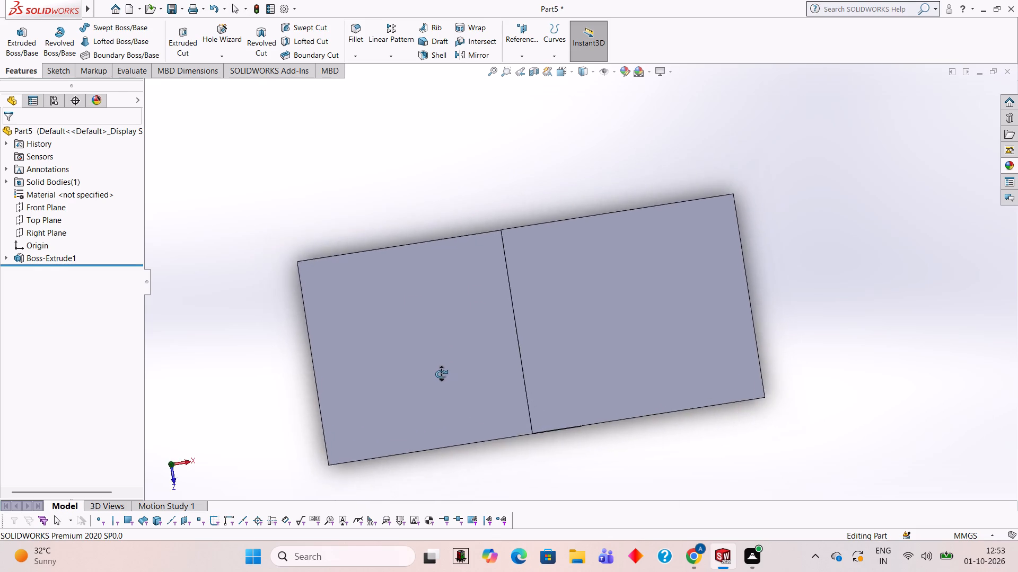
middle_click_drag(441, 374, 438, 374)
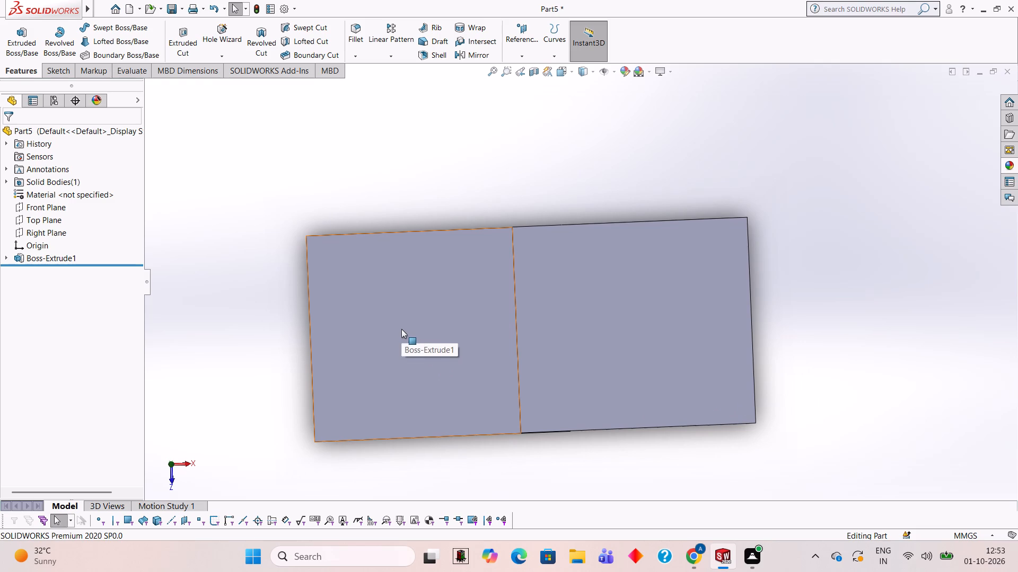
left_click(359, 336)
left_click(407, 303)
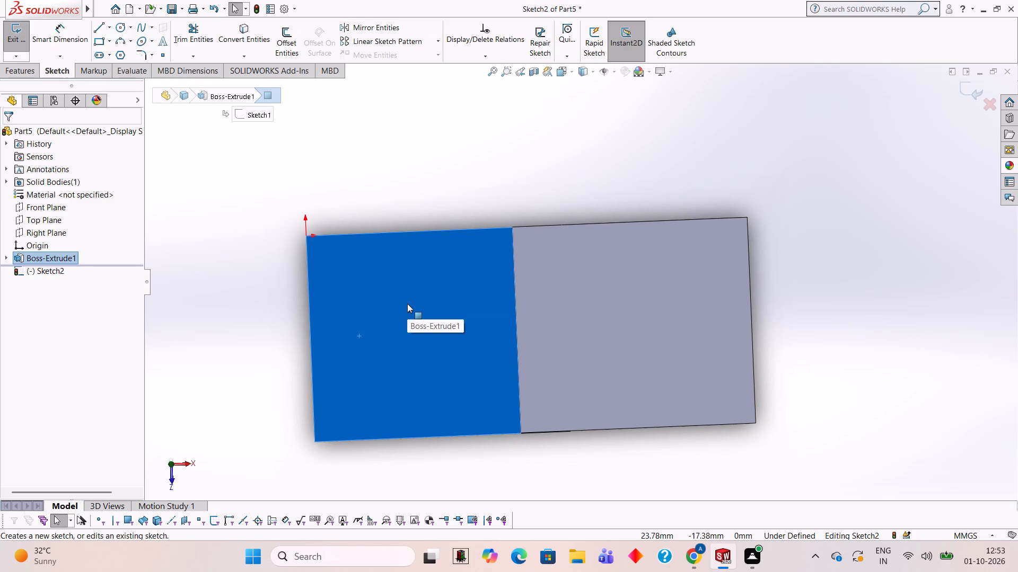
key("ctrl+8")
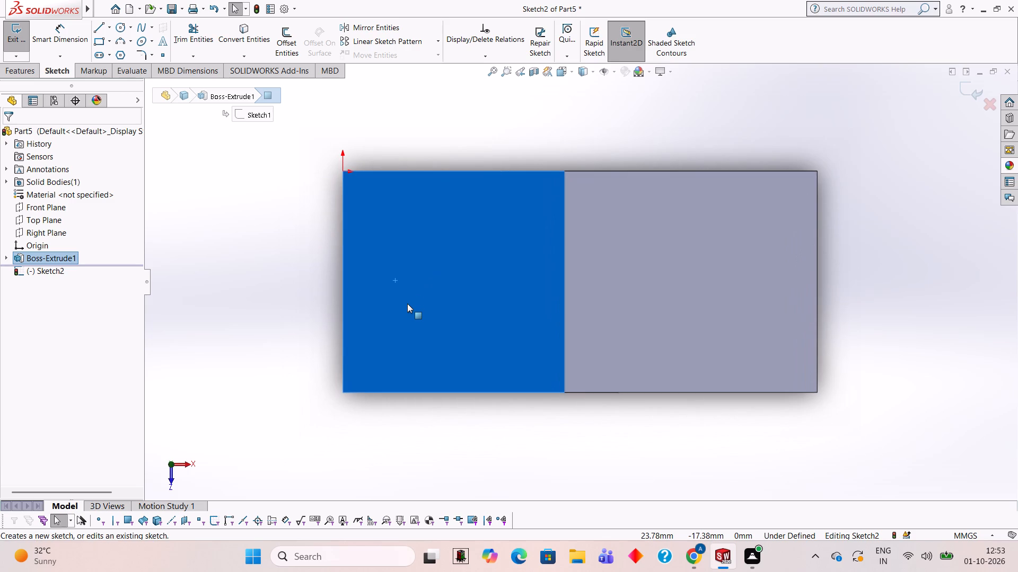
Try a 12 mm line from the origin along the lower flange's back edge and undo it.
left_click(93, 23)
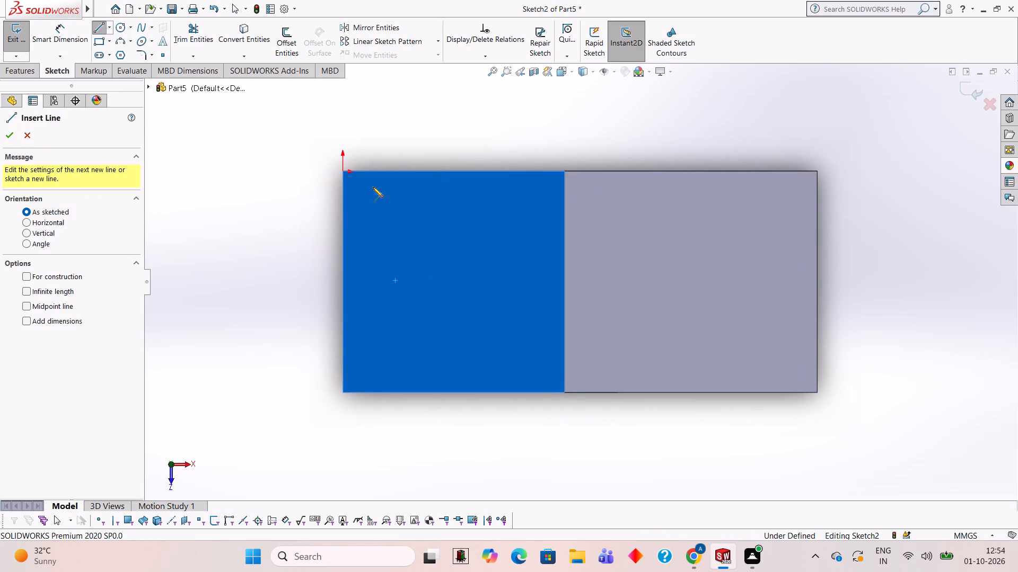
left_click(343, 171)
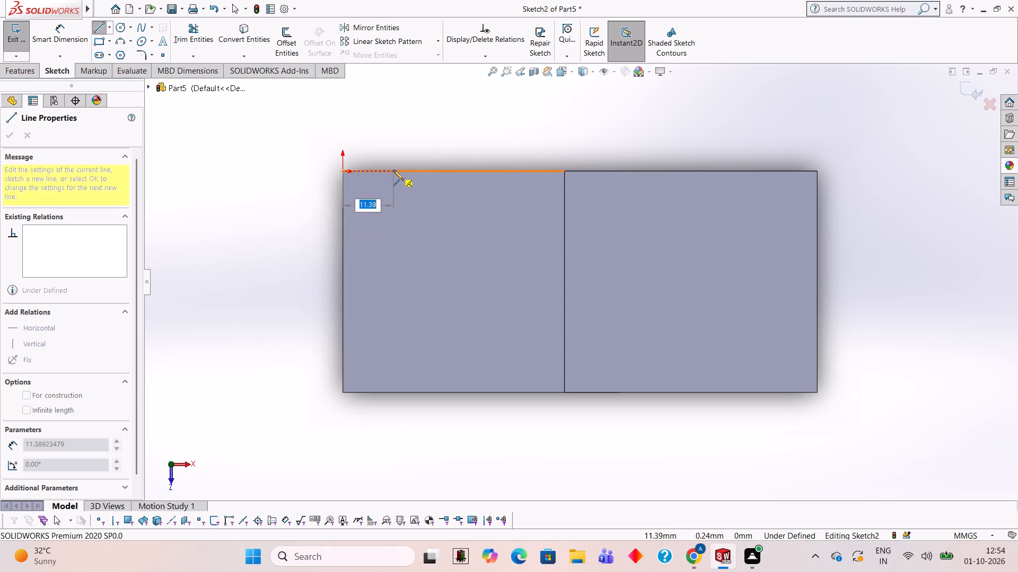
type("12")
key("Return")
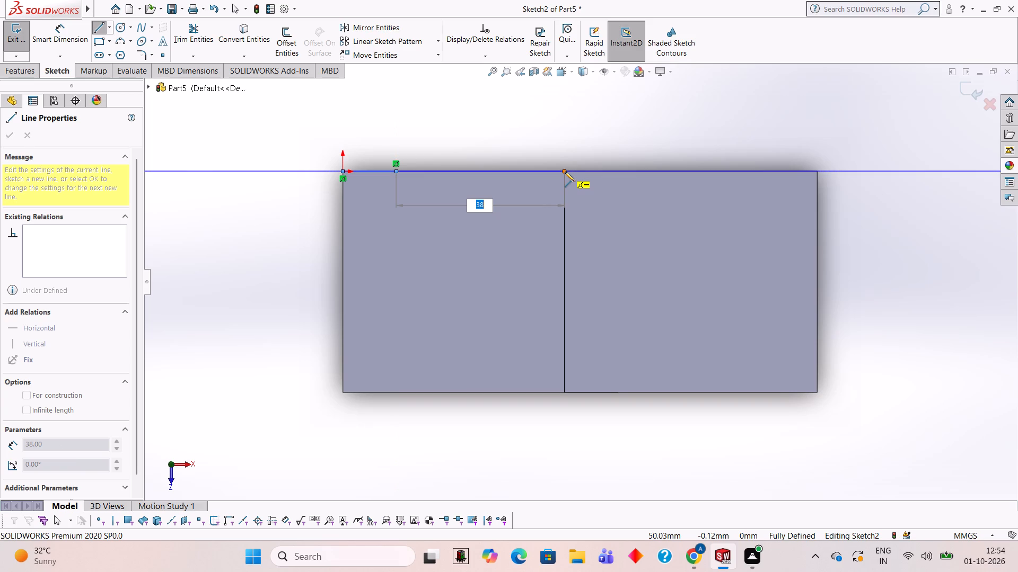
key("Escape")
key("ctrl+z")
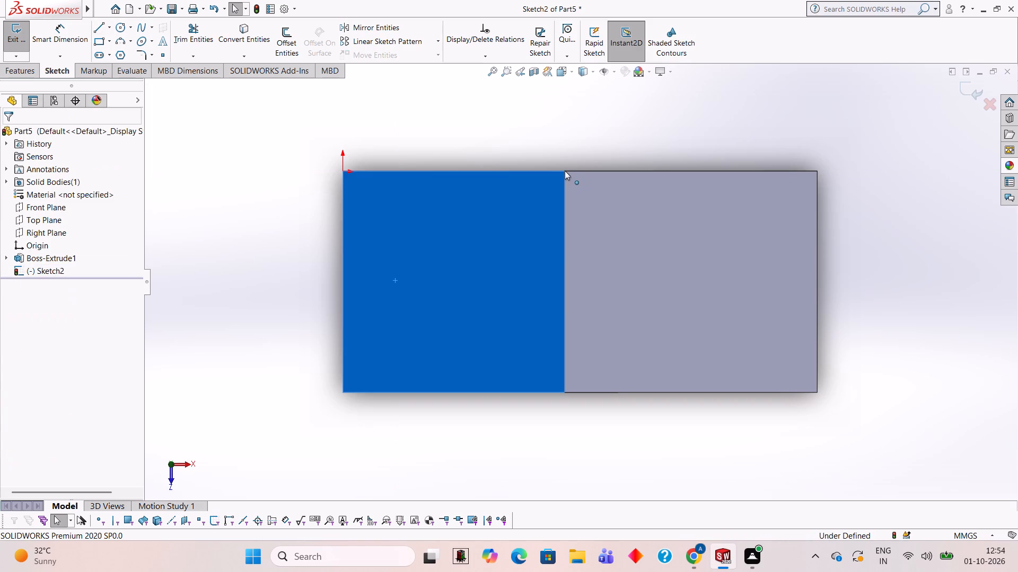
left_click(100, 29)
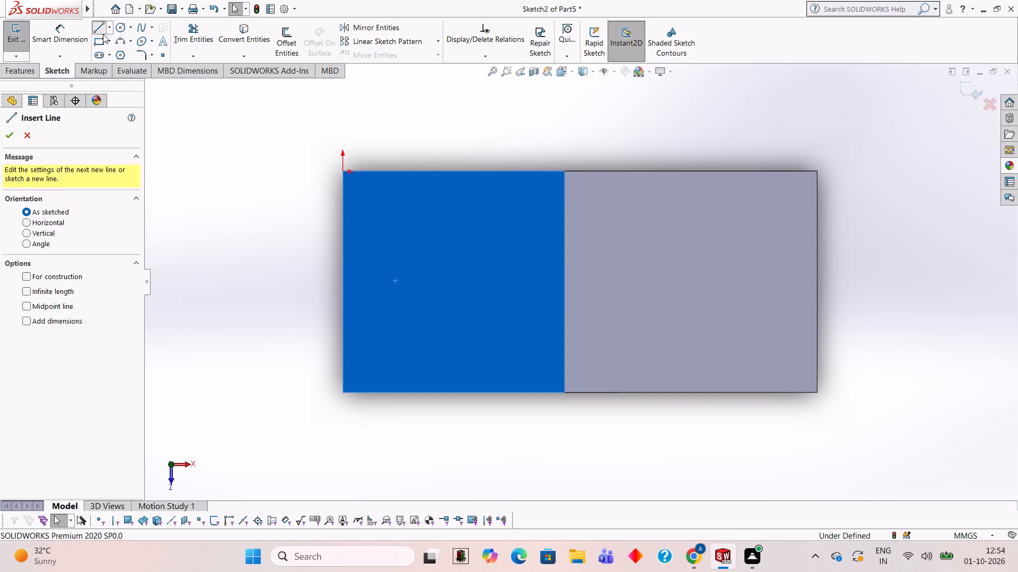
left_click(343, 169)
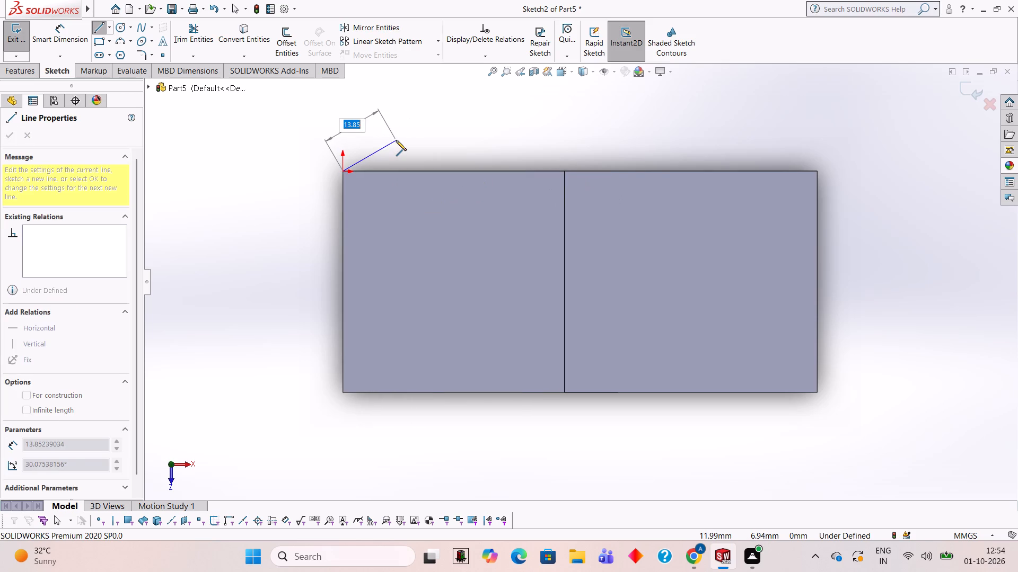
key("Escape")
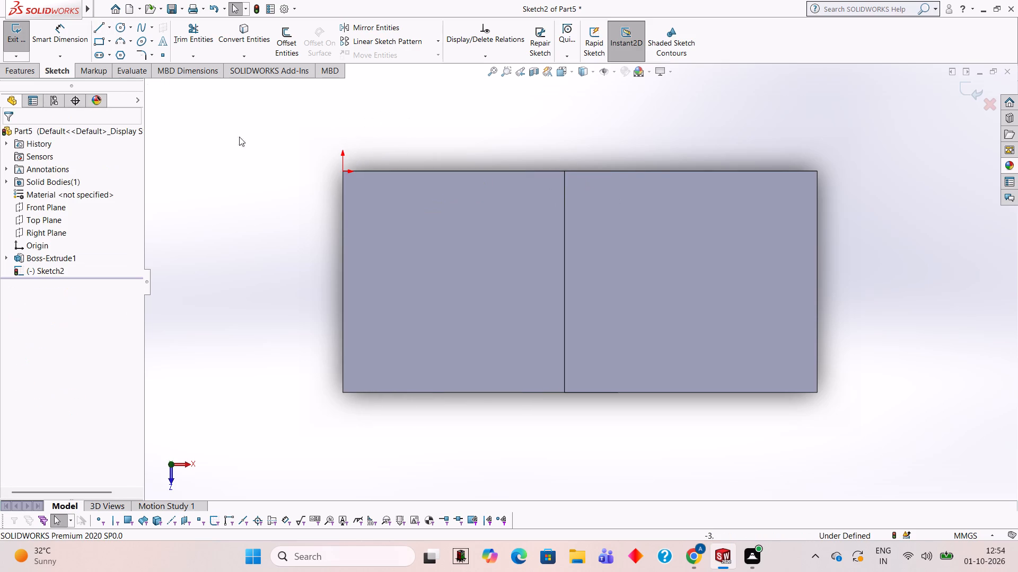
Outline a 12 mm square at the origin corner: 12 mm along the back edge, 12 mm perpendicular to it, and back to the end edge.
left_click(101, 28)
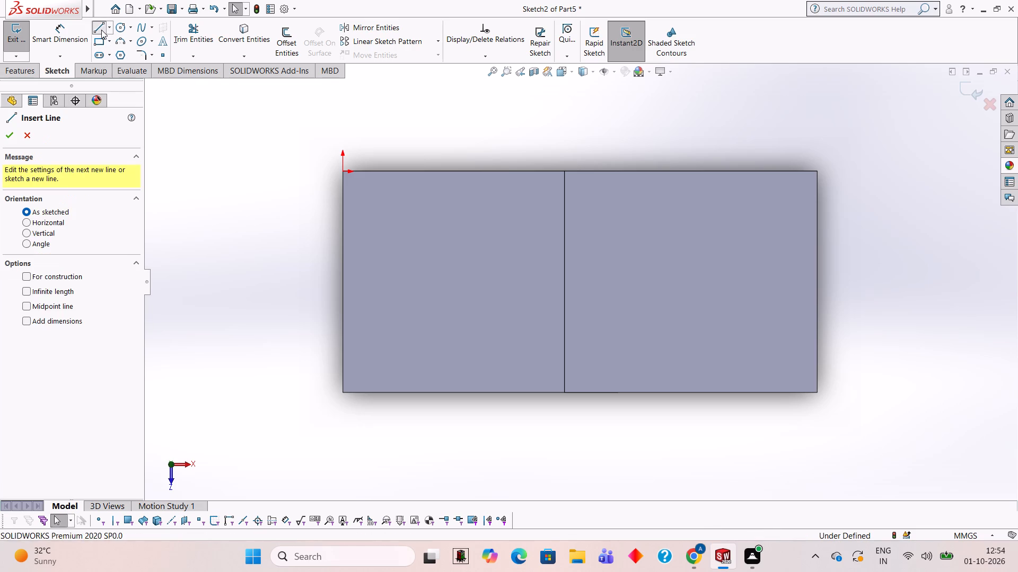
left_click(343, 172)
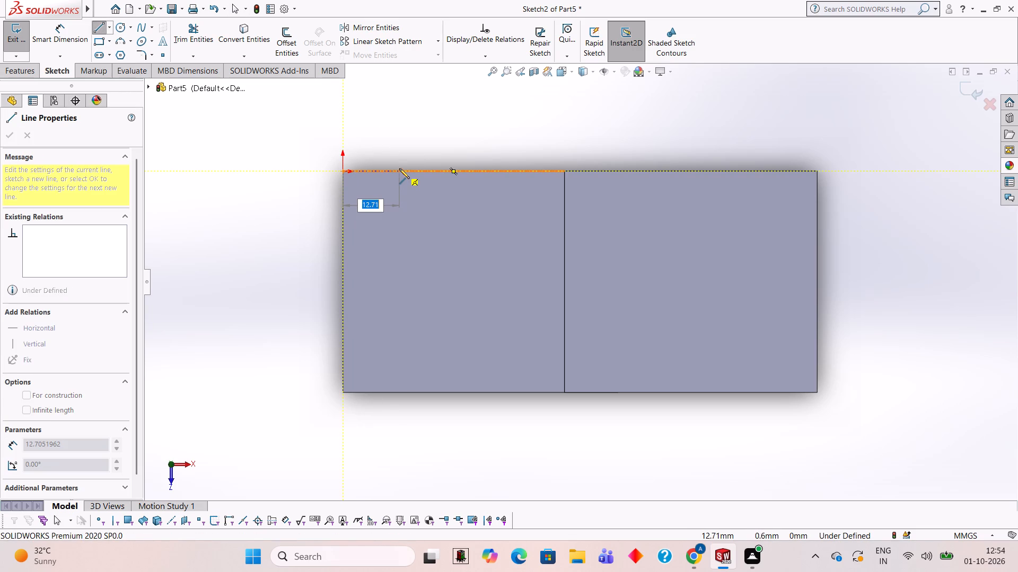
type("12")
key("Return")
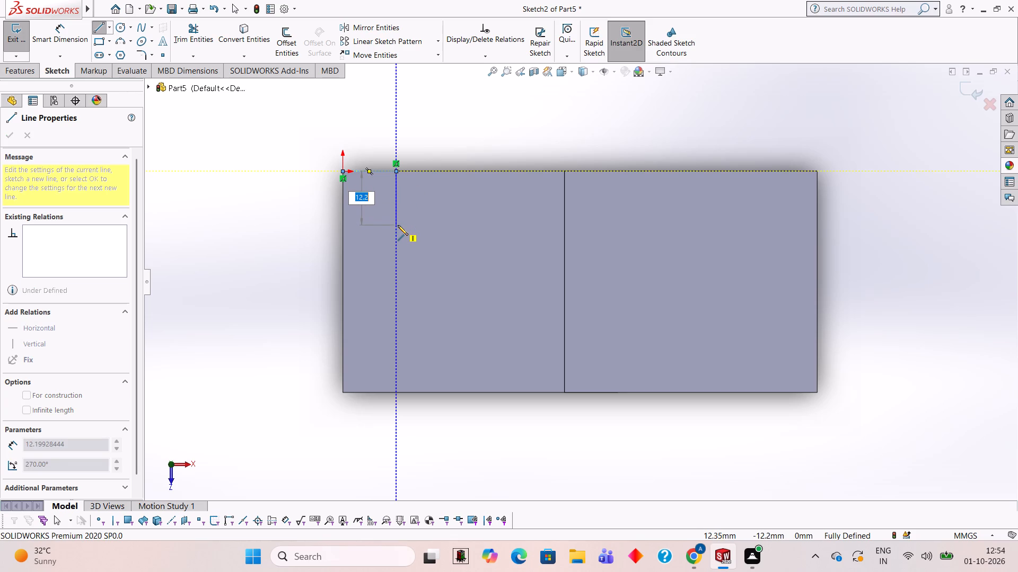
type("12")
key("Return")
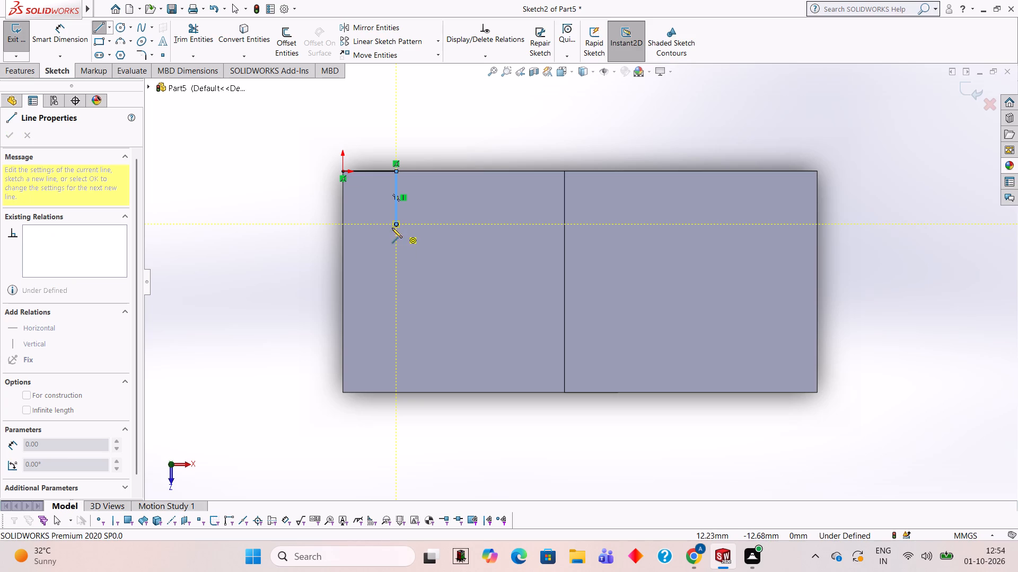
left_click(341, 224)
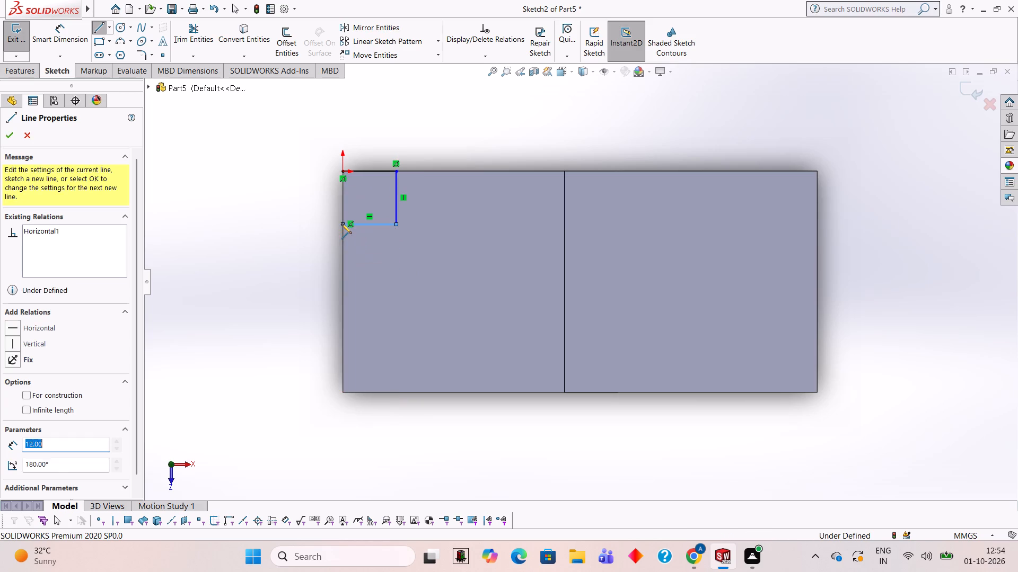
Draw a diagonal line across the corner square, from its corner on the end edge to its corner on the back edge.
left_click(396, 172)
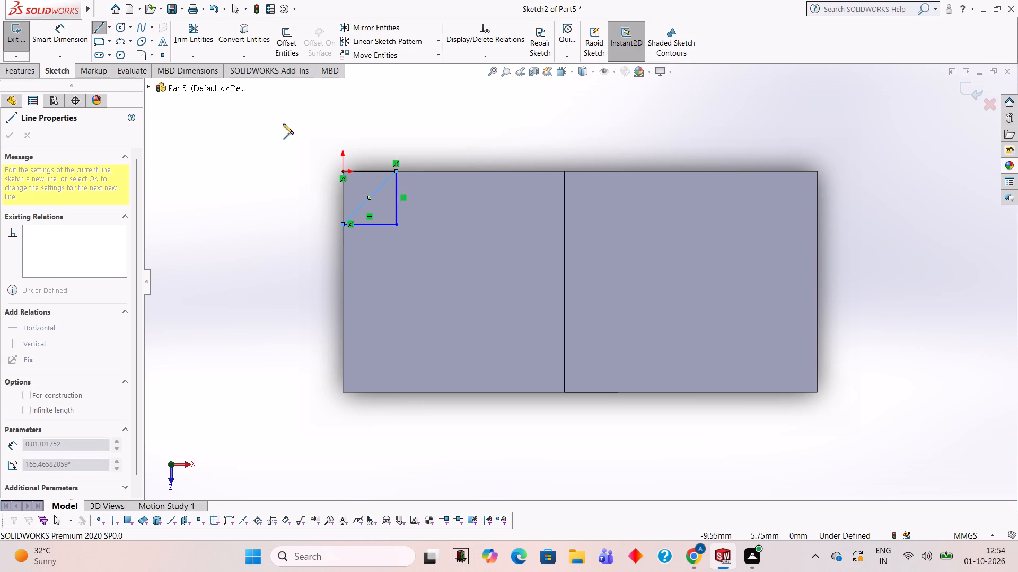
Trim away the three sides of the 12 mm corner square, keeping only its diagonal line.
left_click(207, 28)
left_click(370, 222)
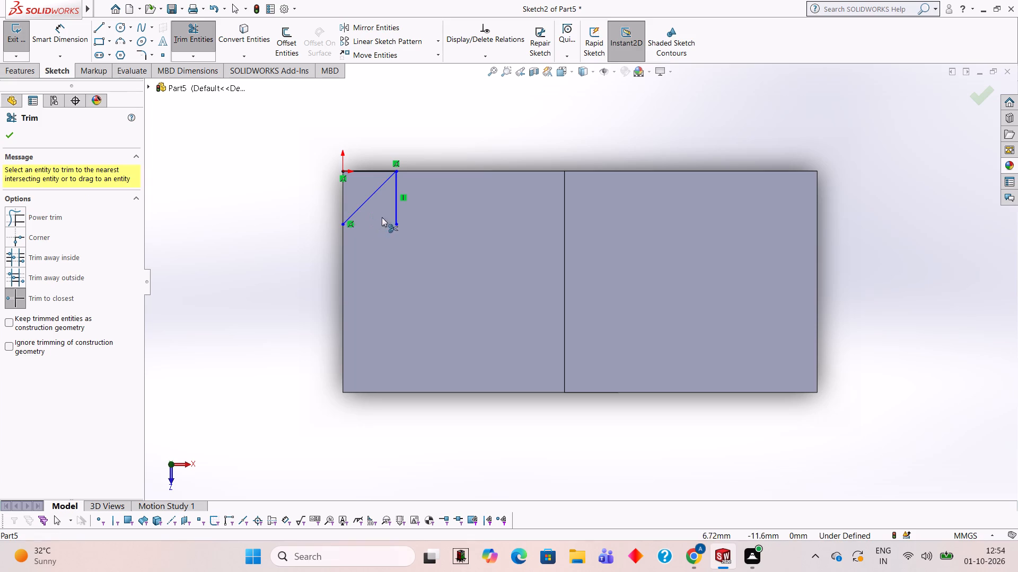
left_click(397, 214)
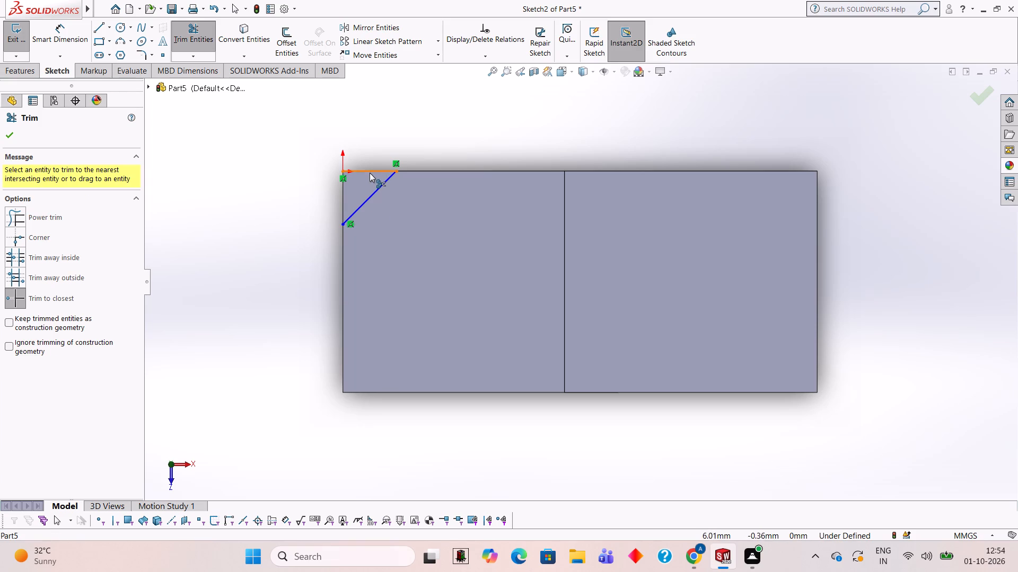
left_click(369, 172)
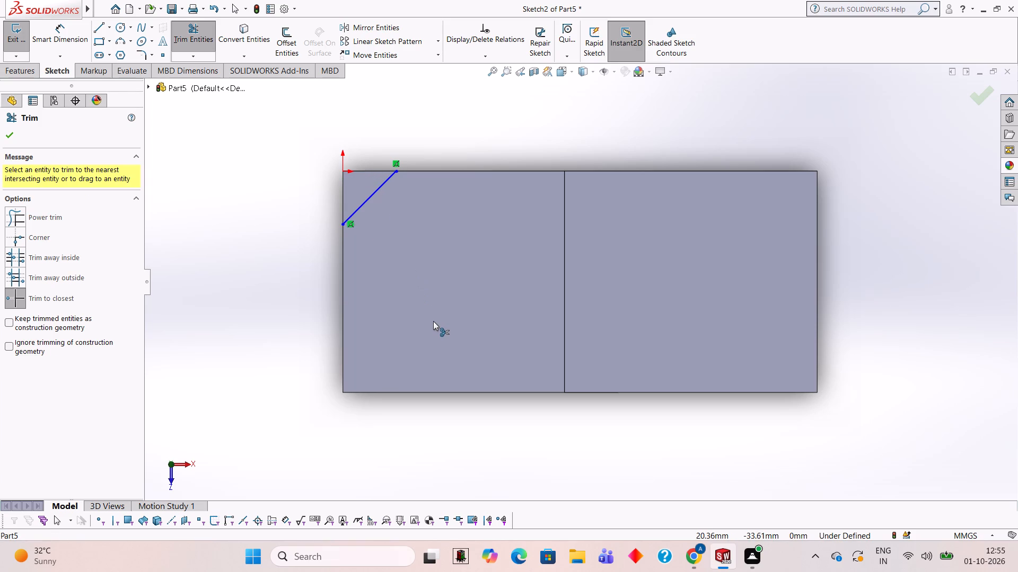
Close the triangle at the origin corner with lines from the diagonal's end-edge point to the origin and along the back edge.
left_click(98, 26)
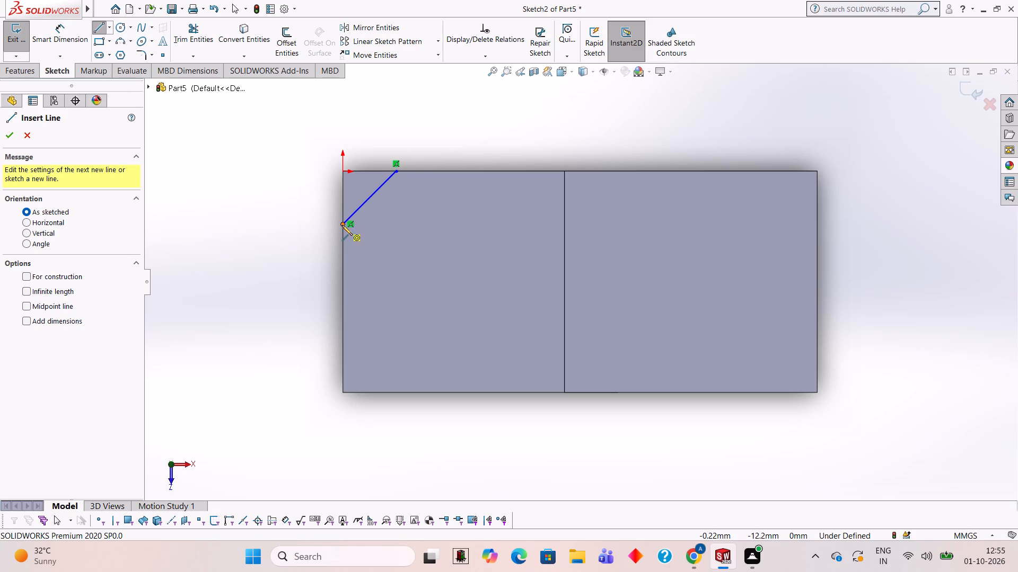
left_click(342, 225)
left_click(341, 171)
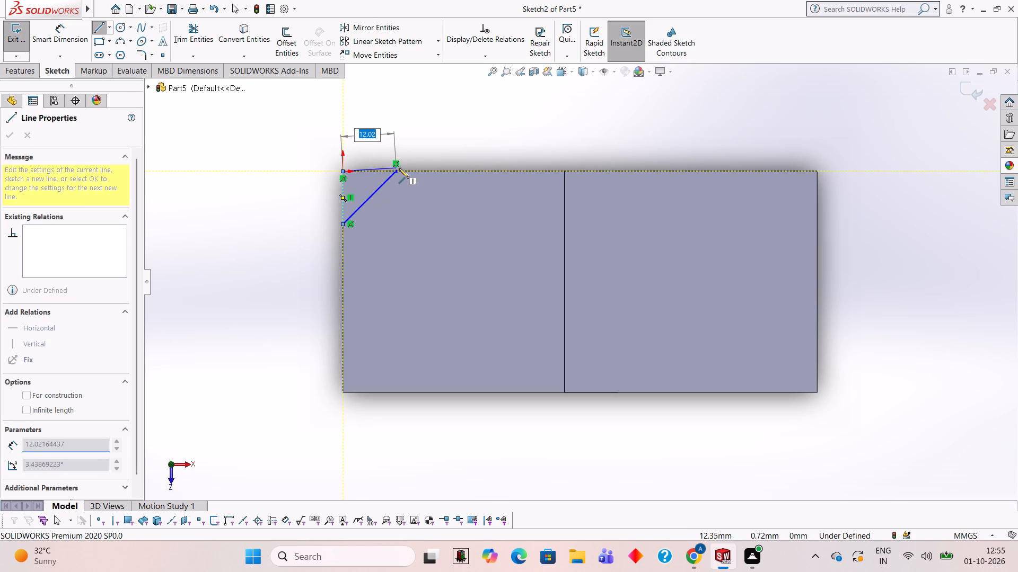
left_click(396, 169)
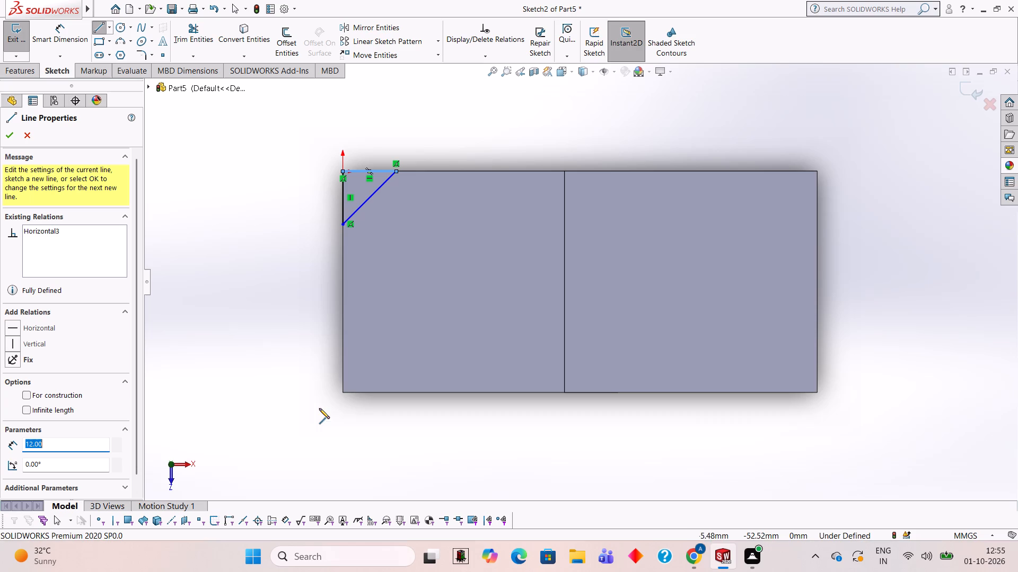
Sketch a matching triangle at the lower flange's front corner, with 12 mm legs along the end and front edges and a closing diagonal.
left_click(343, 392)
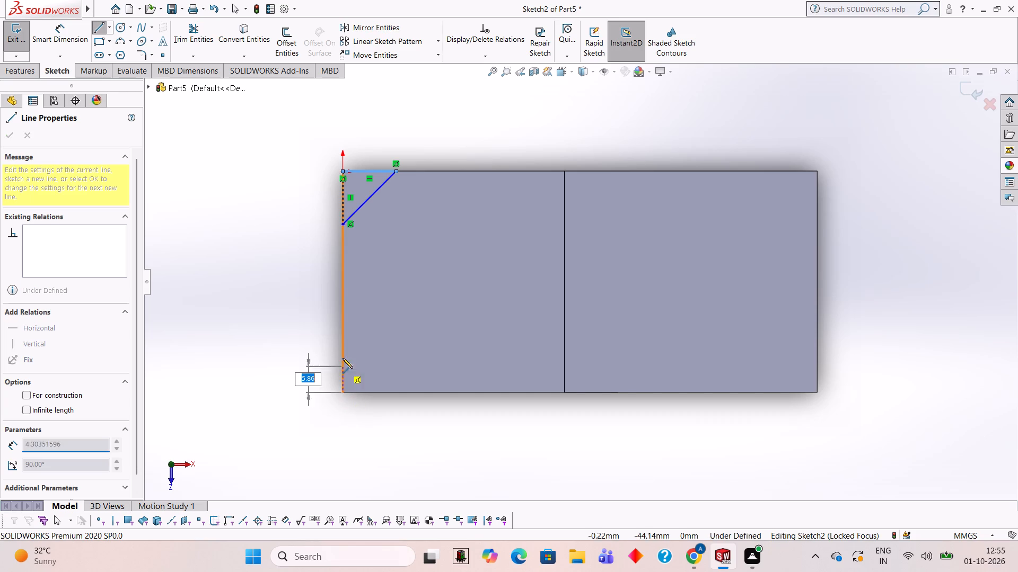
type("12")
key("Return")
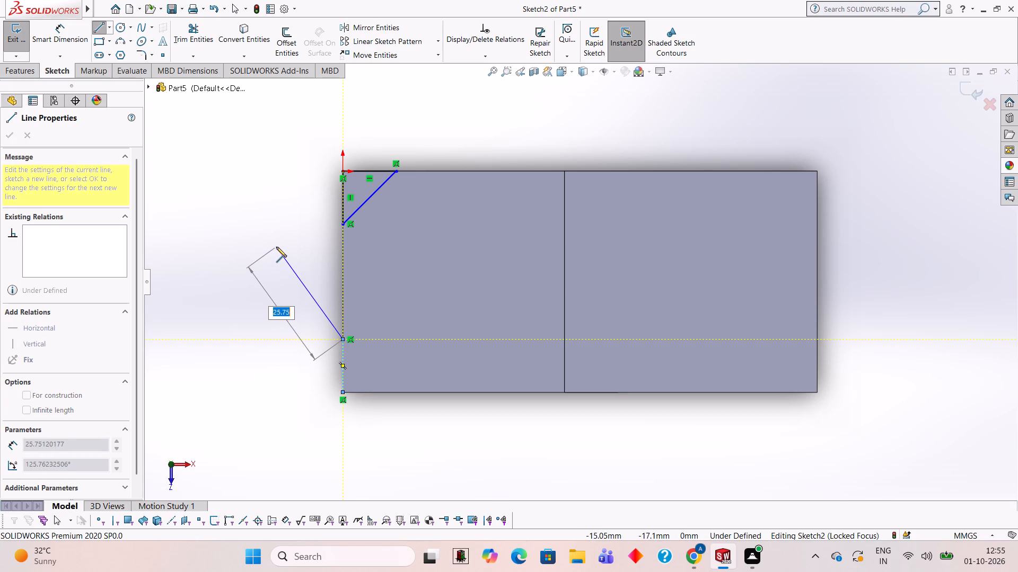
key("Escape")
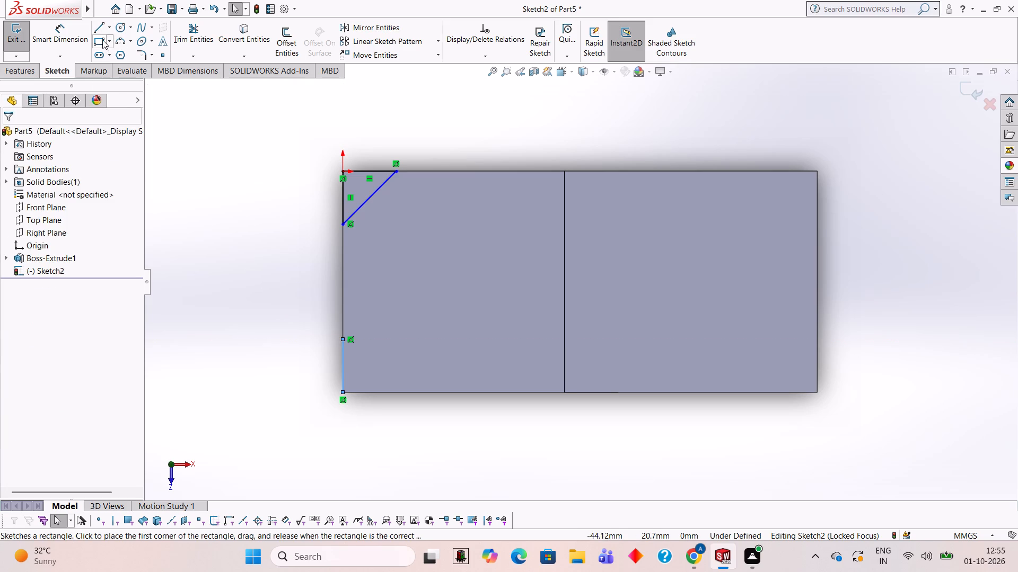
left_click(104, 27)
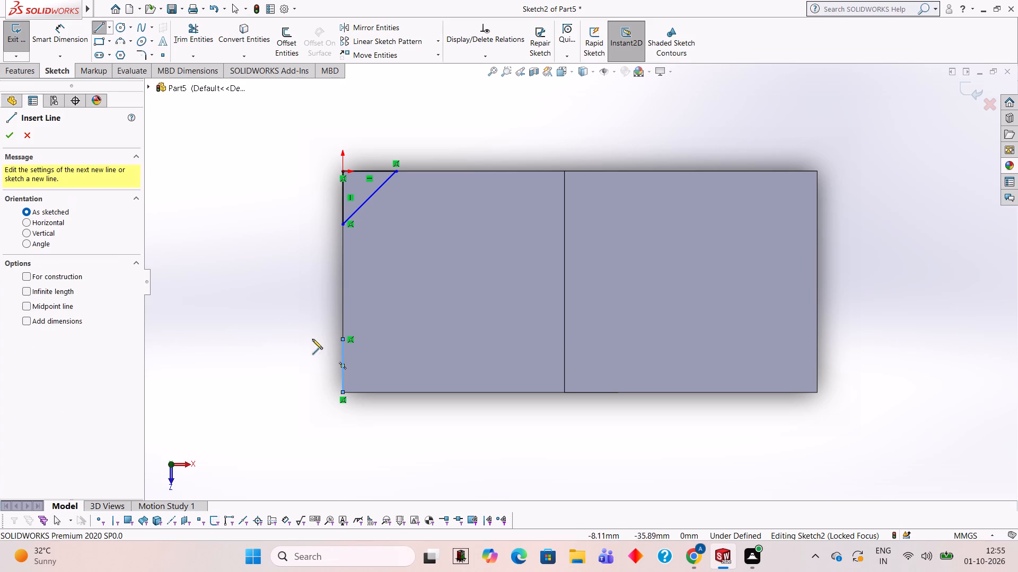
left_click(344, 391)
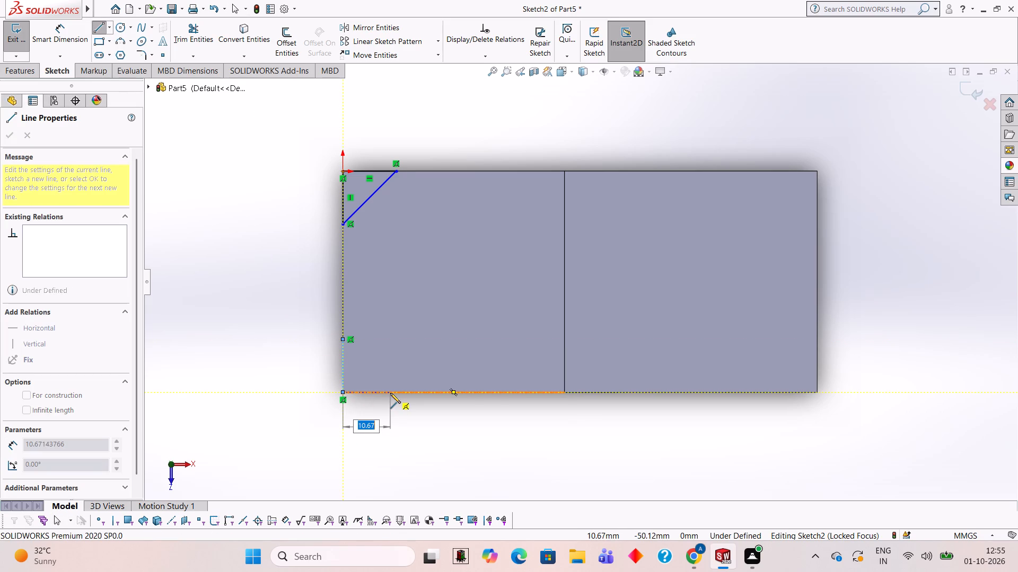
type("12")
key("Return")
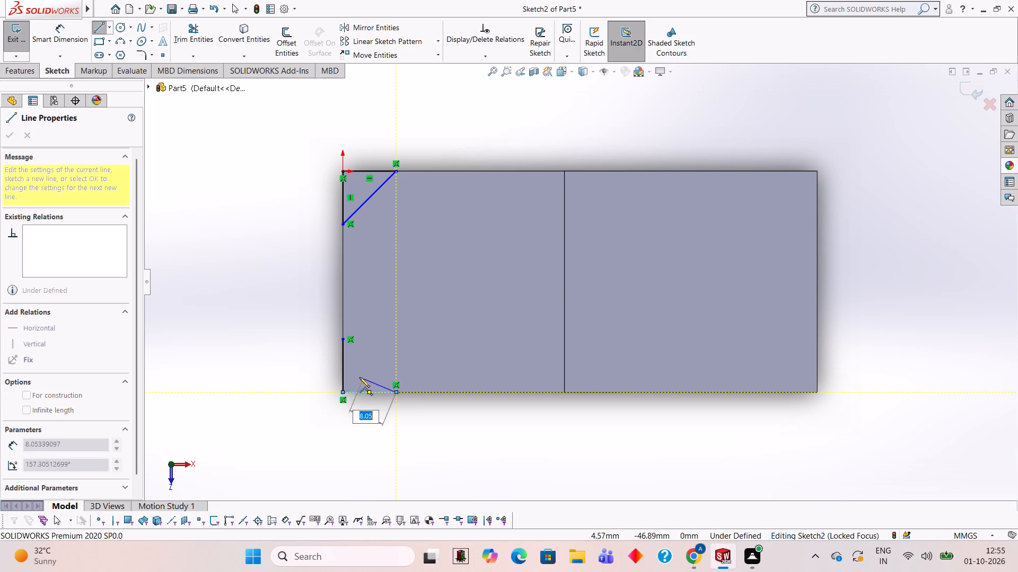
left_click(344, 338)
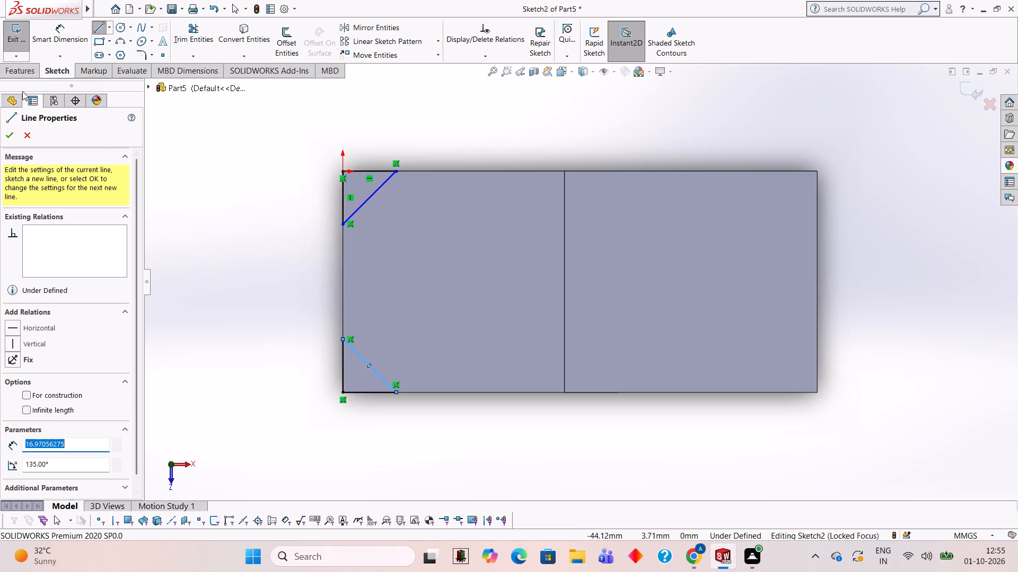
Cut-extrude both corner triangles through the lower flange with a blind depth of 12 mm.
left_click(21, 72)
left_click(187, 47)
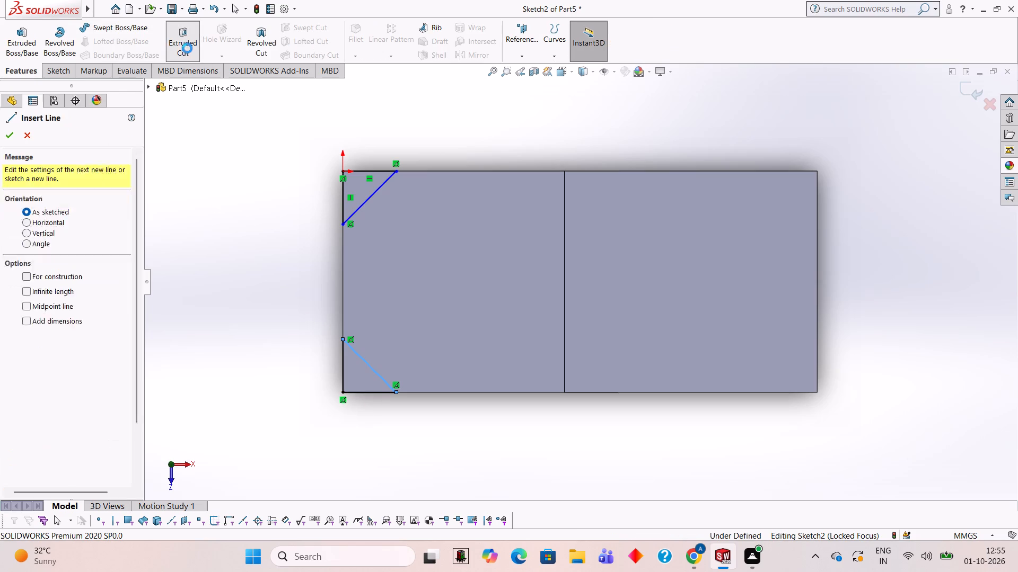
scroll(233, 215, "down", 1)
middle_click_drag(233, 215, 277, 209)
scroll(329, 350, "up", 3)
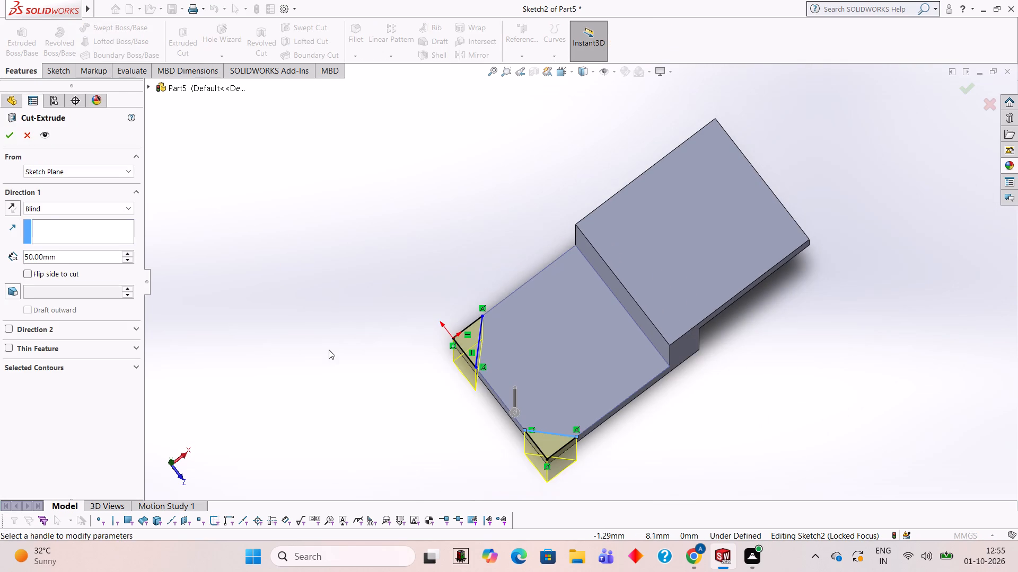
middle_click_drag(425, 452, 383, 309)
scroll(383, 309, "up", 1)
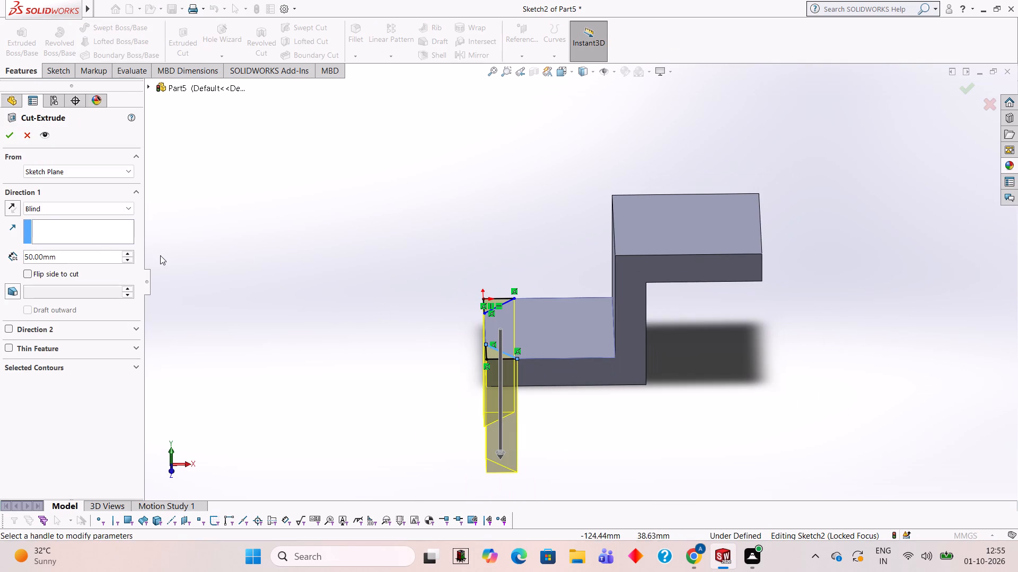
left_click(98, 251)
left_click(97, 258)
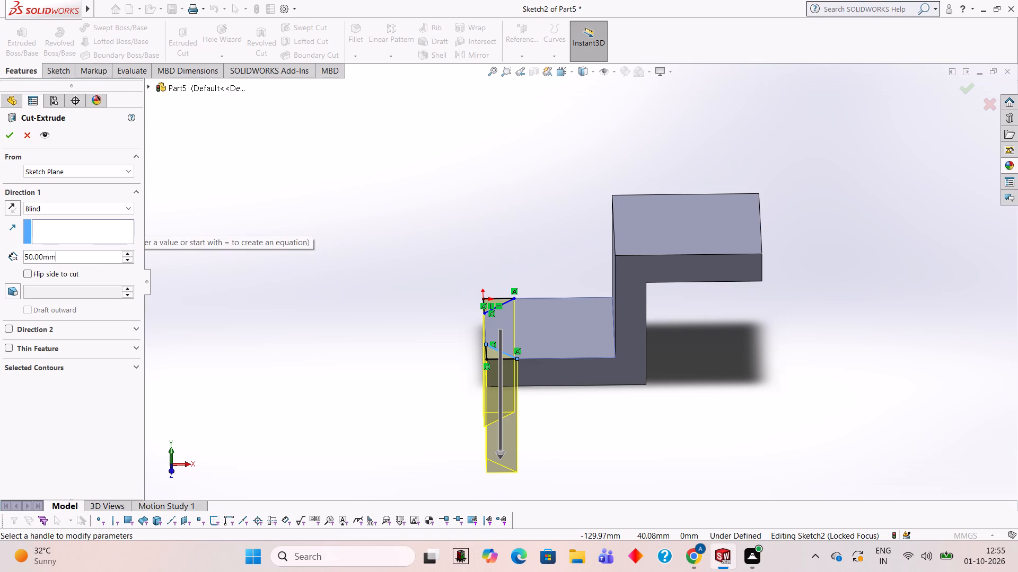
type("12")
key("Return")
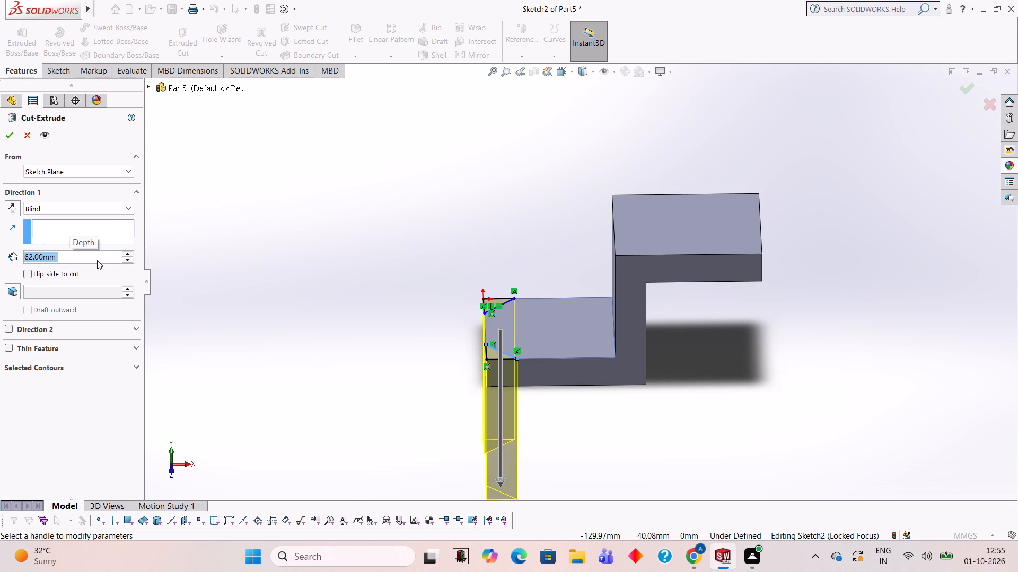
type("12")
key("Return")
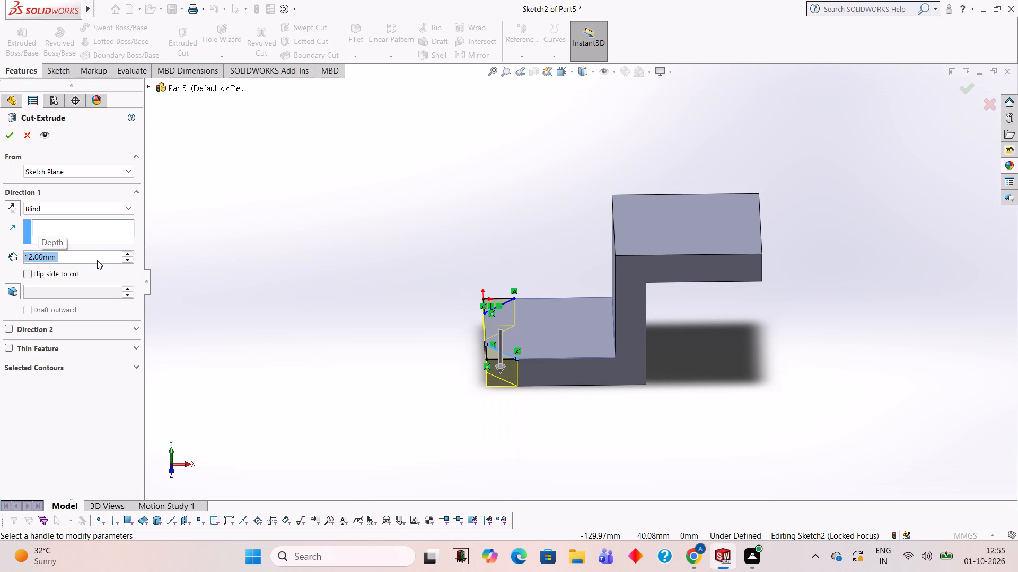
left_click(12, 137)
left_click(244, 265)
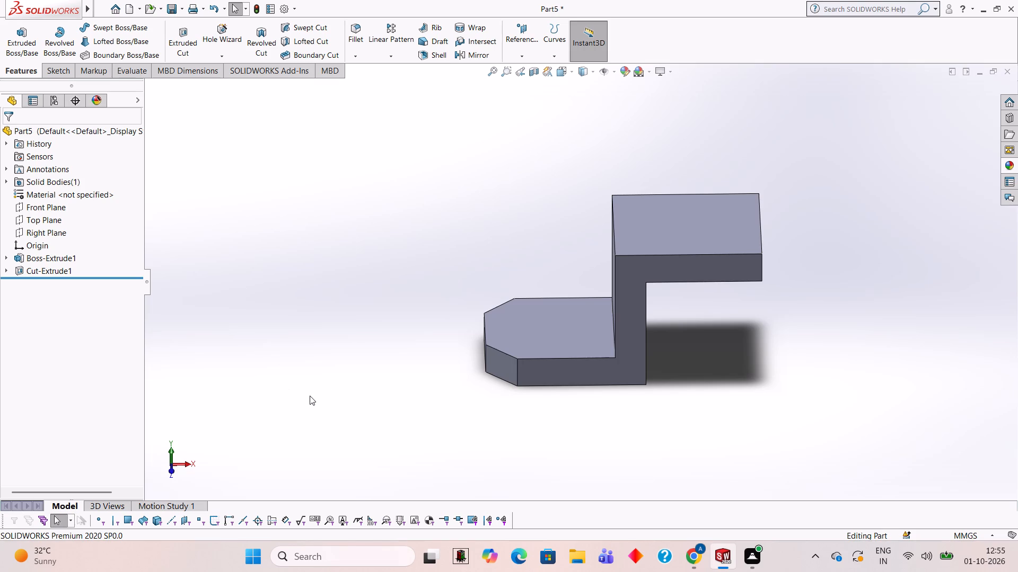
Start a new sketch on the top face of the upper flange, viewed normal to that face.
middle_click_drag(320, 377, 370, 403)
scroll(370, 404, "up", 3)
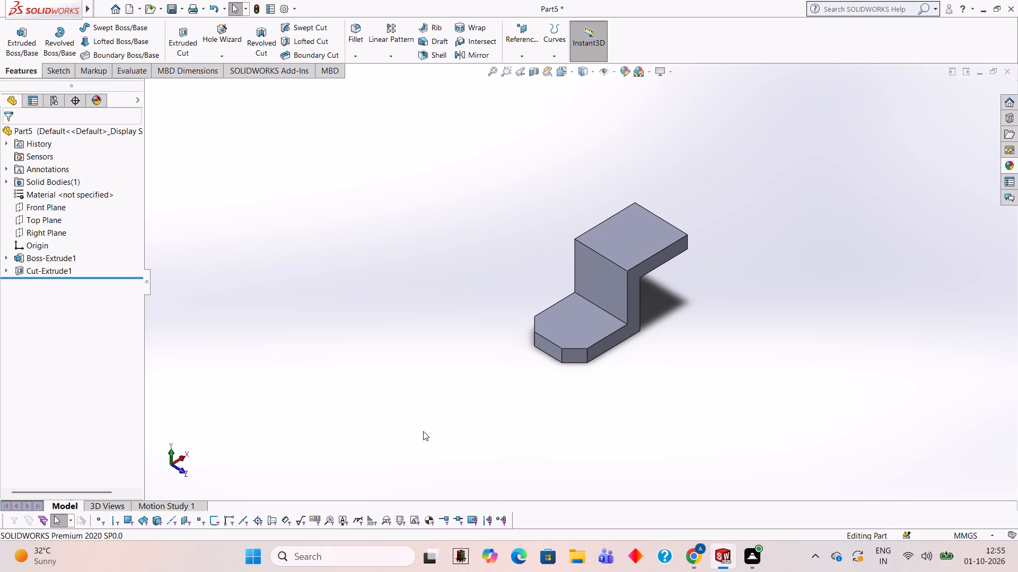
scroll(588, 324, "down", 4)
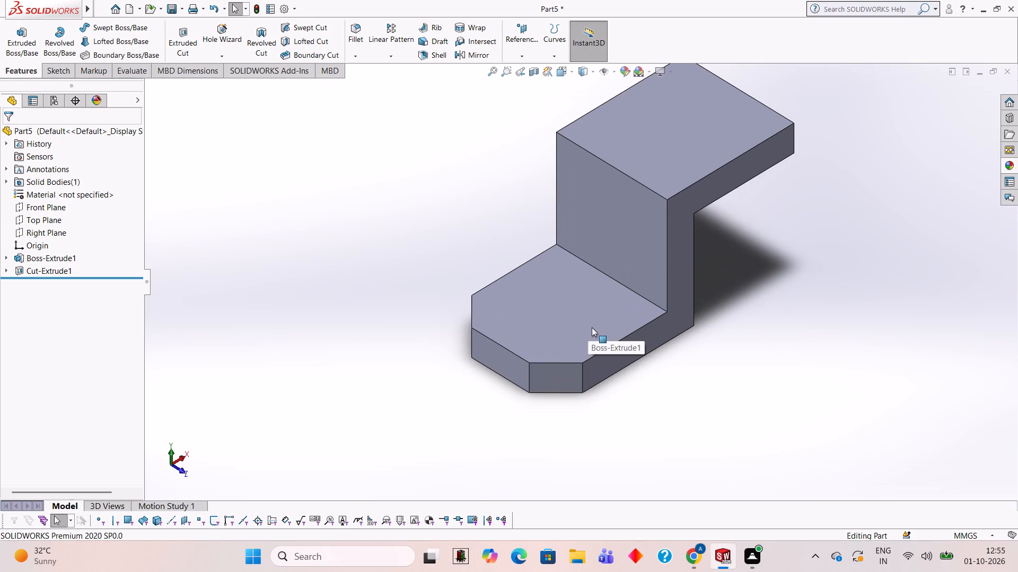
scroll(751, 101, "up", 2)
scroll(751, 101, "down", 2)
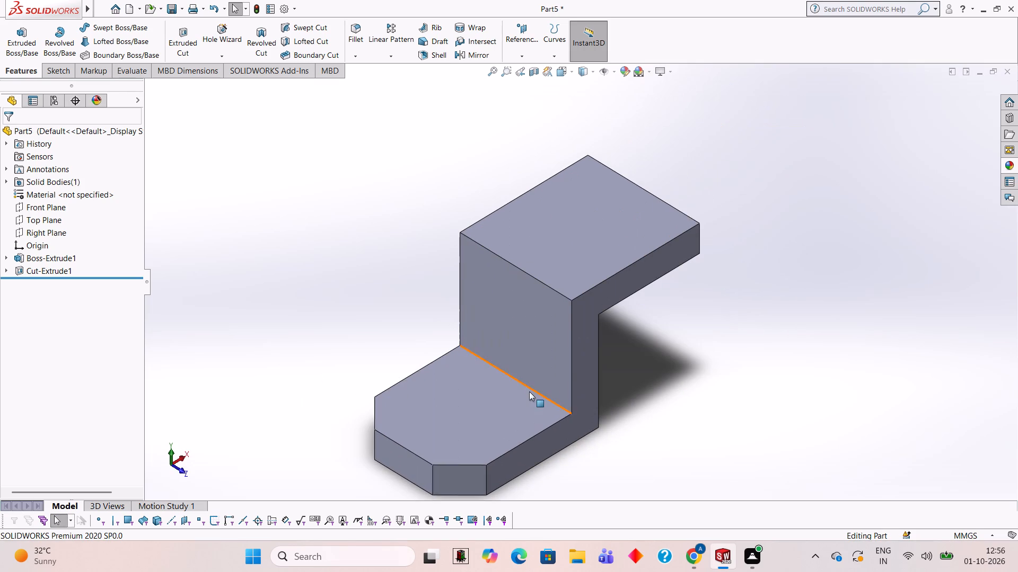
scroll(529, 391, "up", 1)
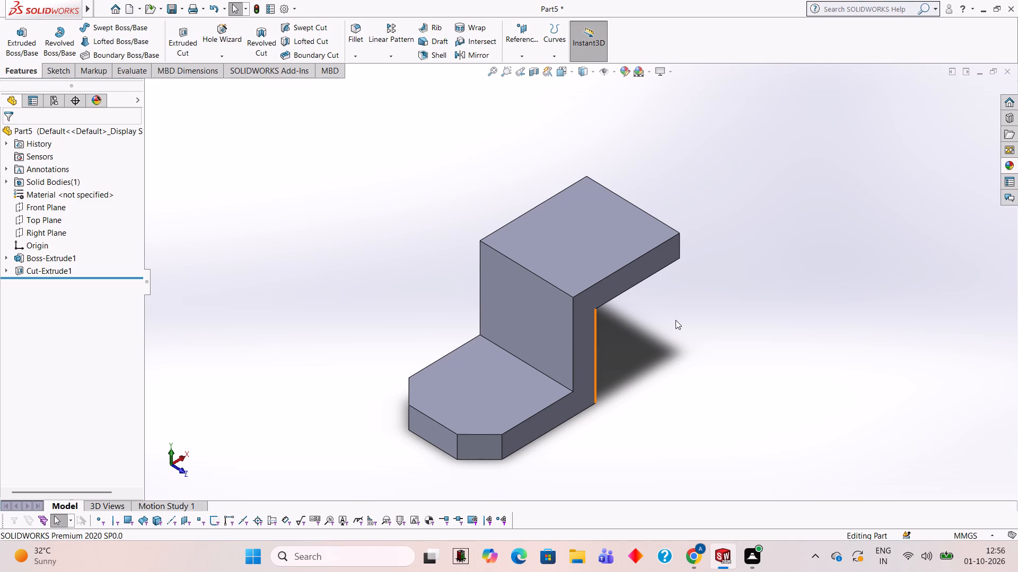
middle_click_drag(758, 186, 761, 344)
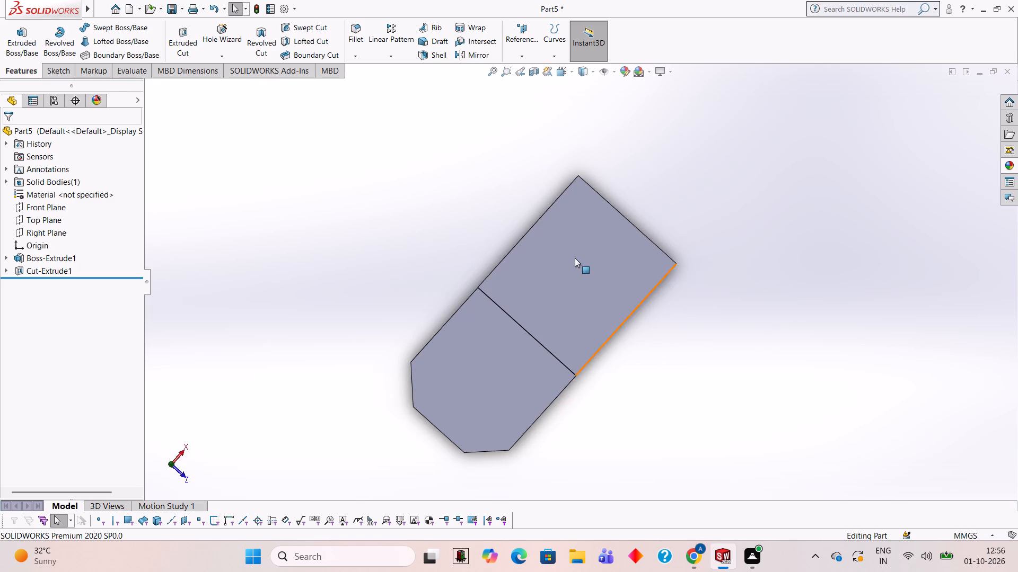
left_click(573, 253)
left_click(620, 222)
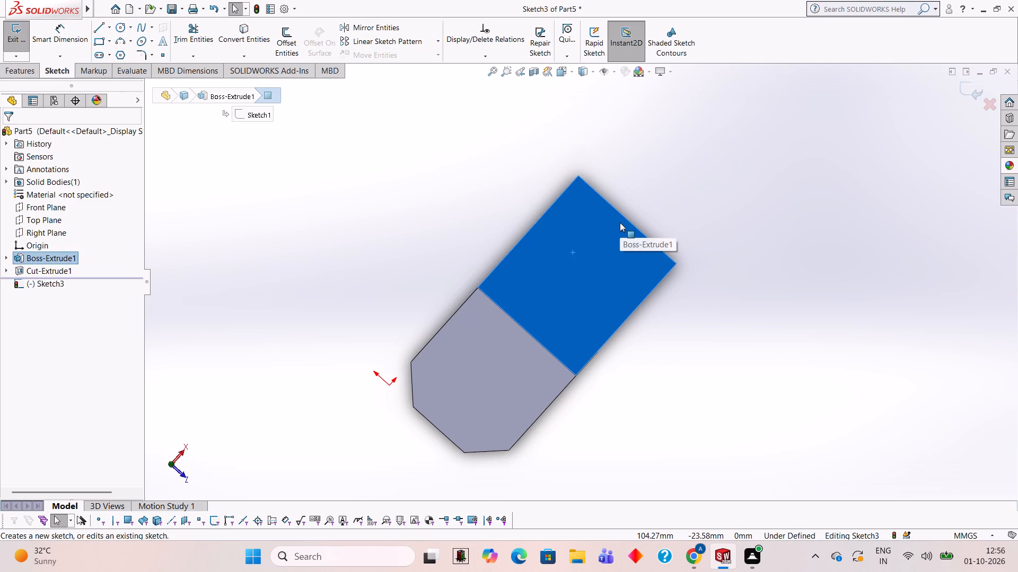
key("ctrl+8")
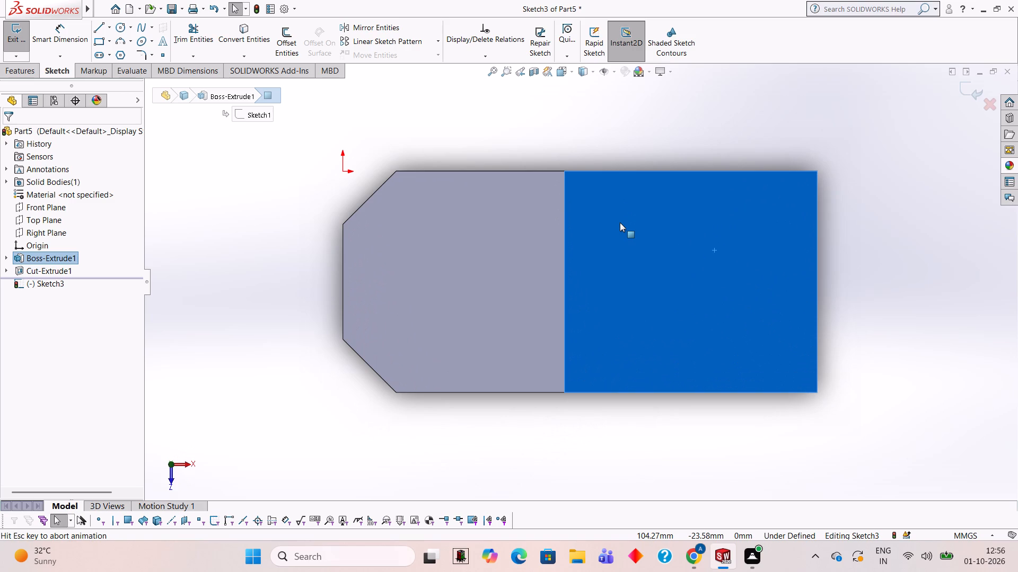
From the midpoint of the upper flange's end edge, draw an 8 mm line toward the back edge and a 10 mm line inward.
left_click(93, 29)
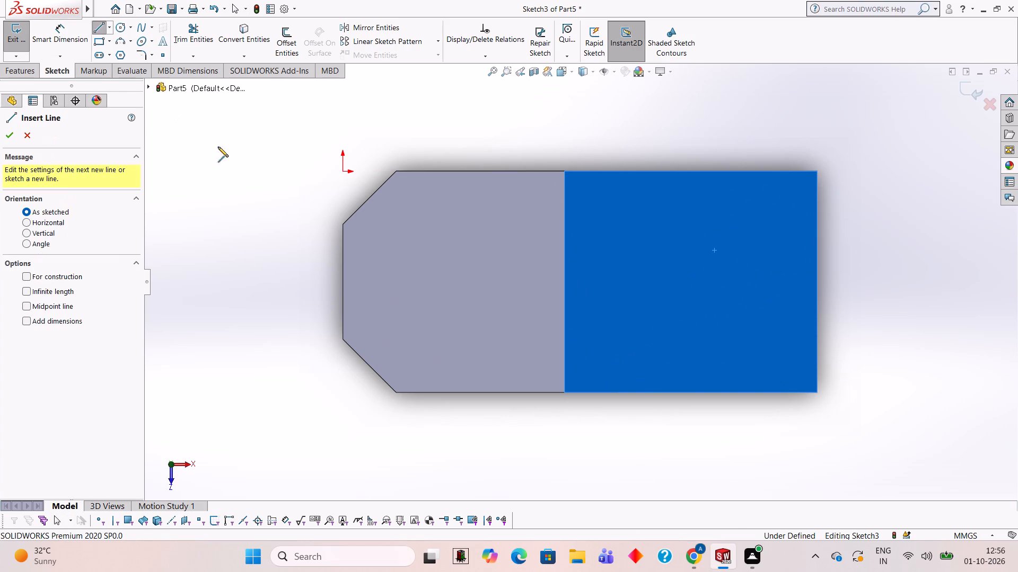
left_click(815, 280)
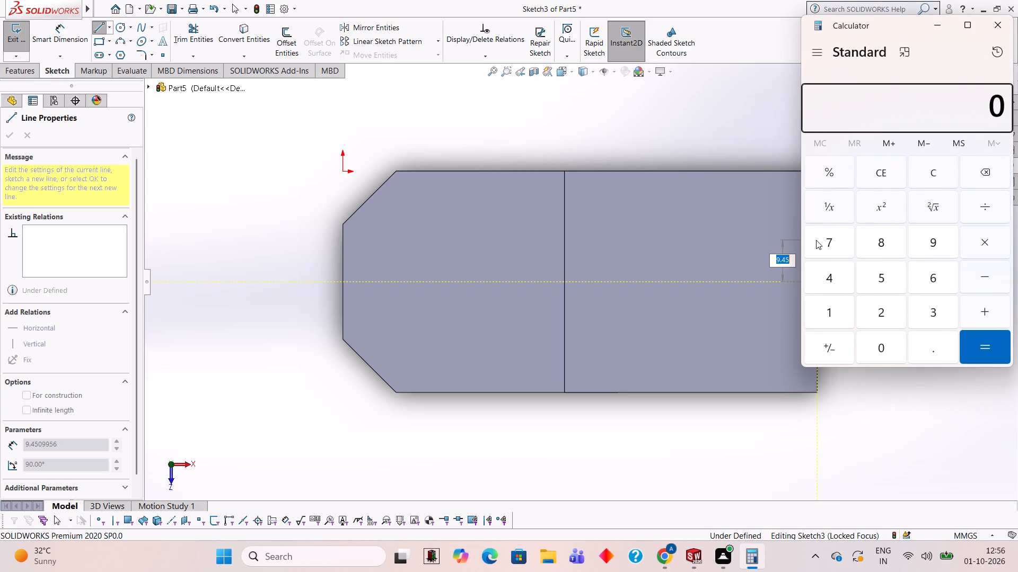
type("16/2")
key("Return")
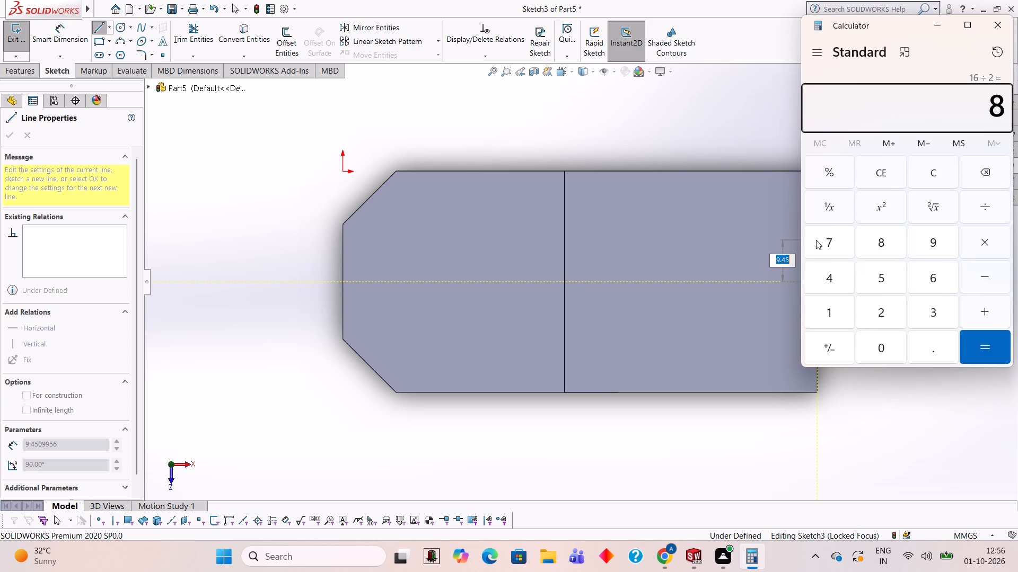
left_click(1000, 33)
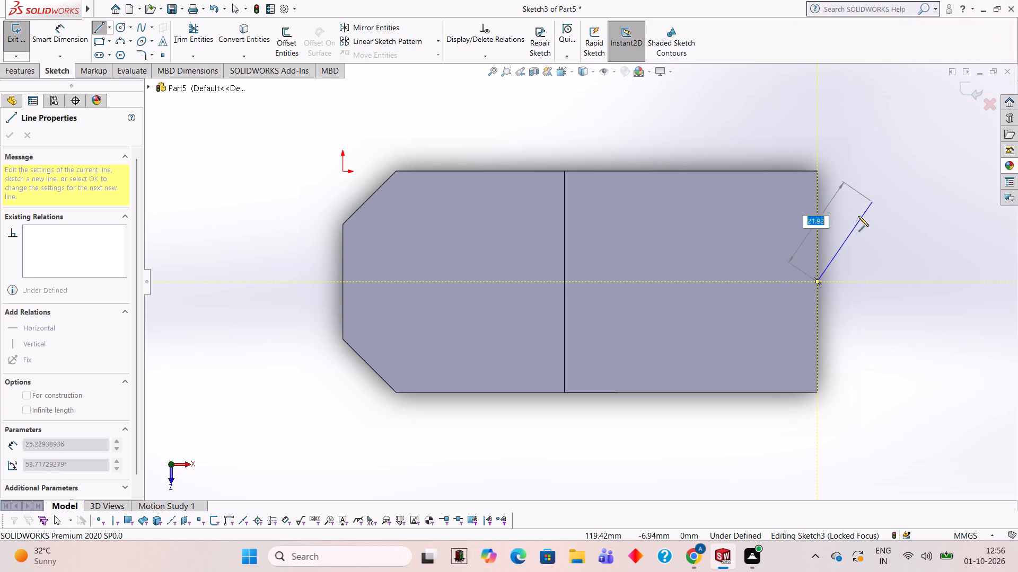
key("8")
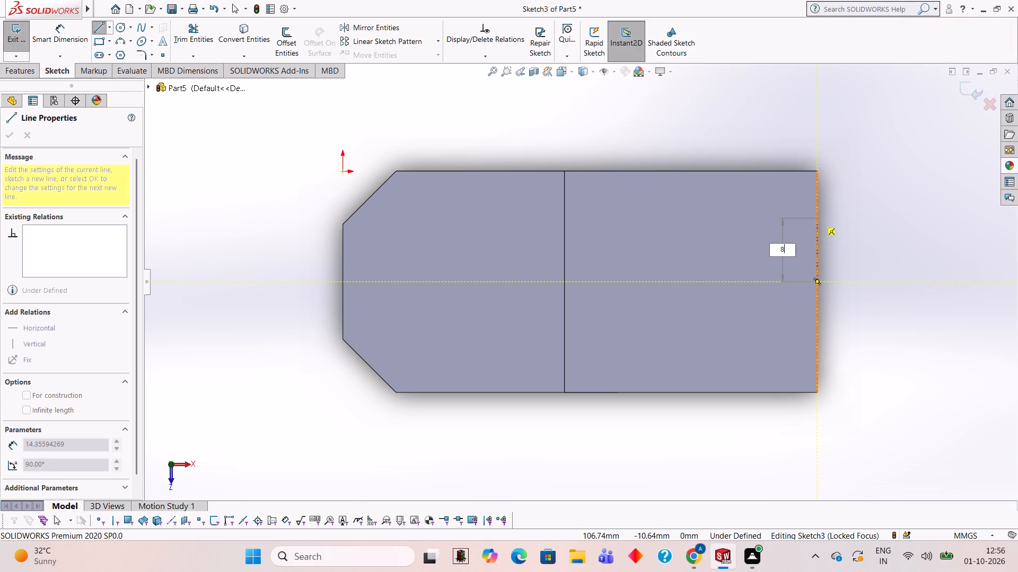
key("Return")
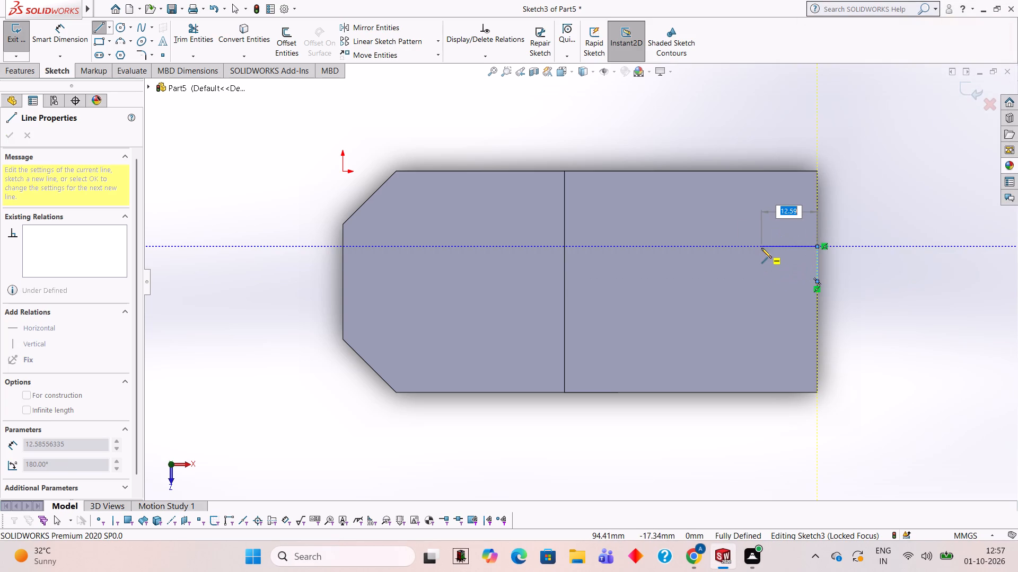
type("10")
key("Return")
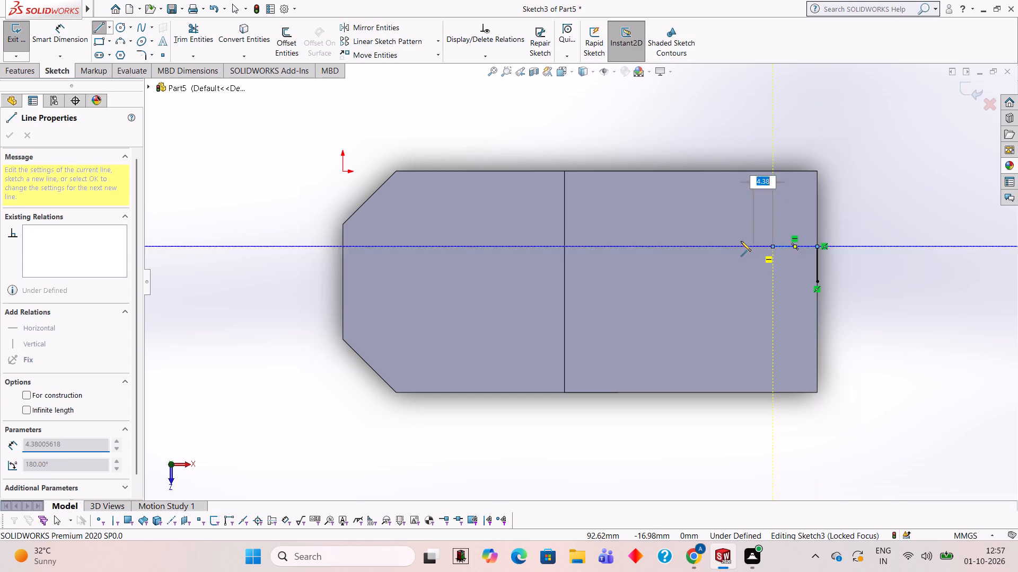
key("Escape")
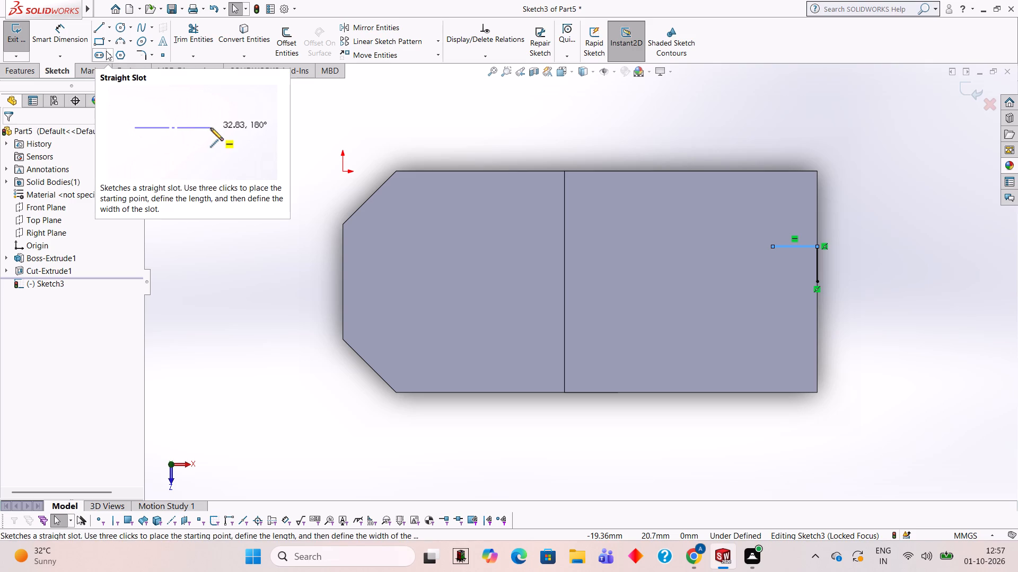
From the same midpoint, draw an 8 mm line toward the front edge and a 10 mm line inward, aligned with the first one's end.
left_click(96, 27)
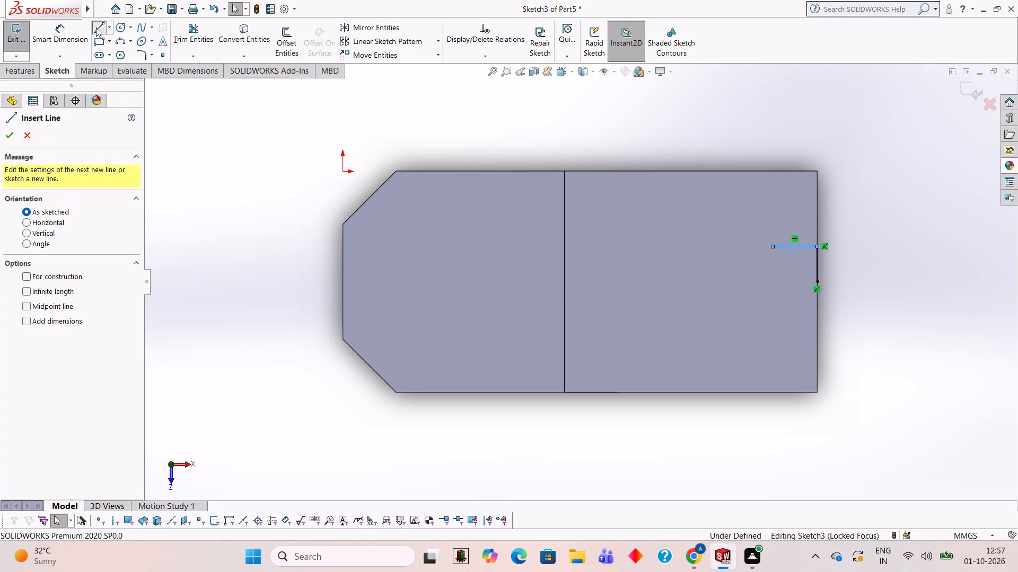
left_click(816, 282)
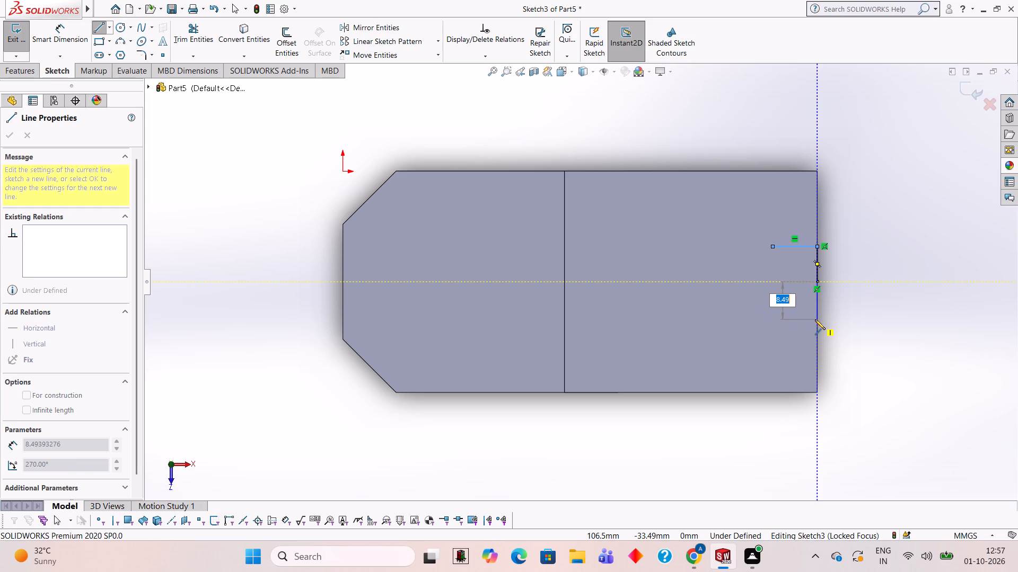
key("8")
key("Return")
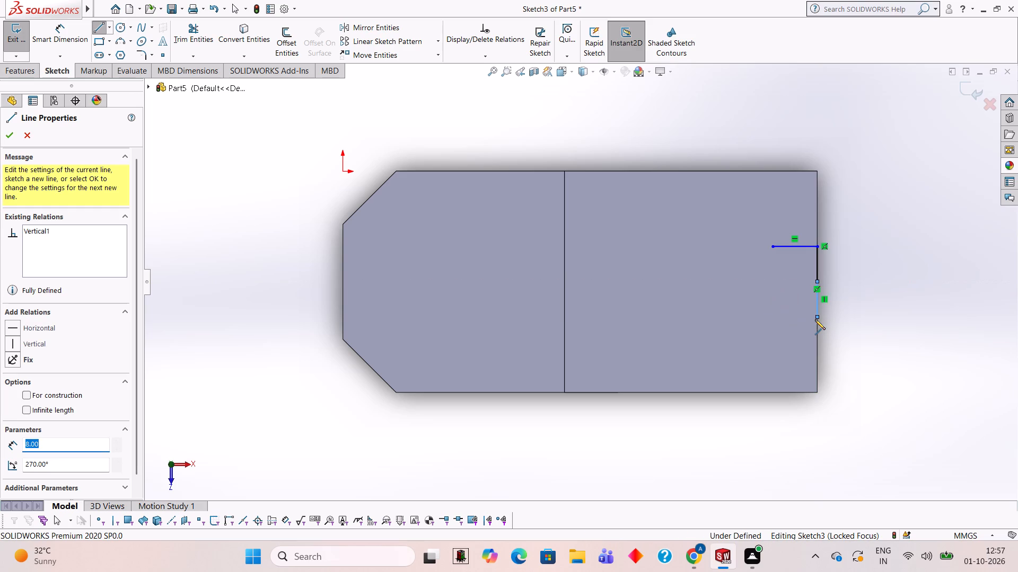
left_click(771, 318)
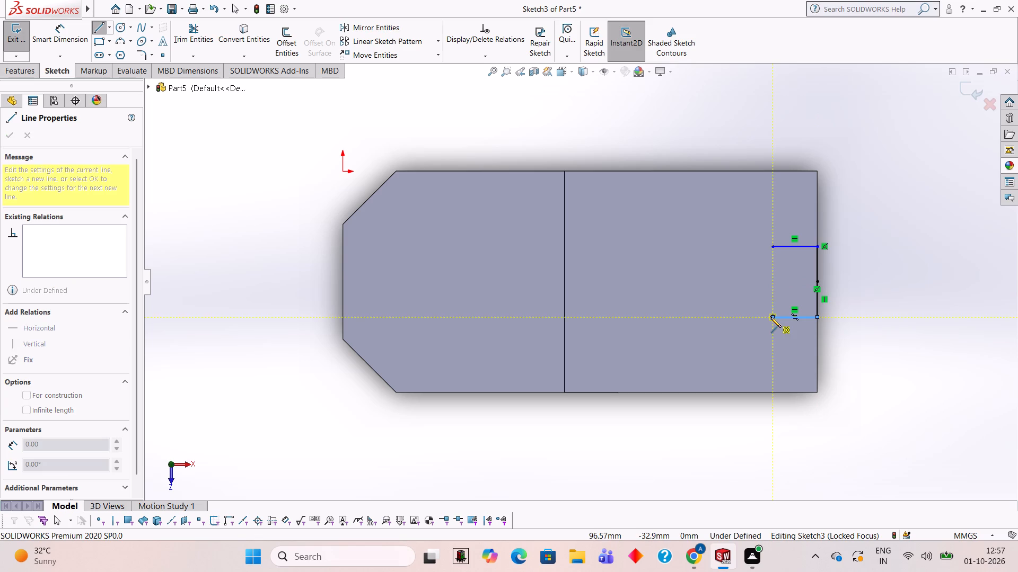
Complete the T-shaped slot profile with a 5 mm step outward, 15 mm sides, a 26 mm inner edge and a closing 5 mm step.
type("26")
type("26/")
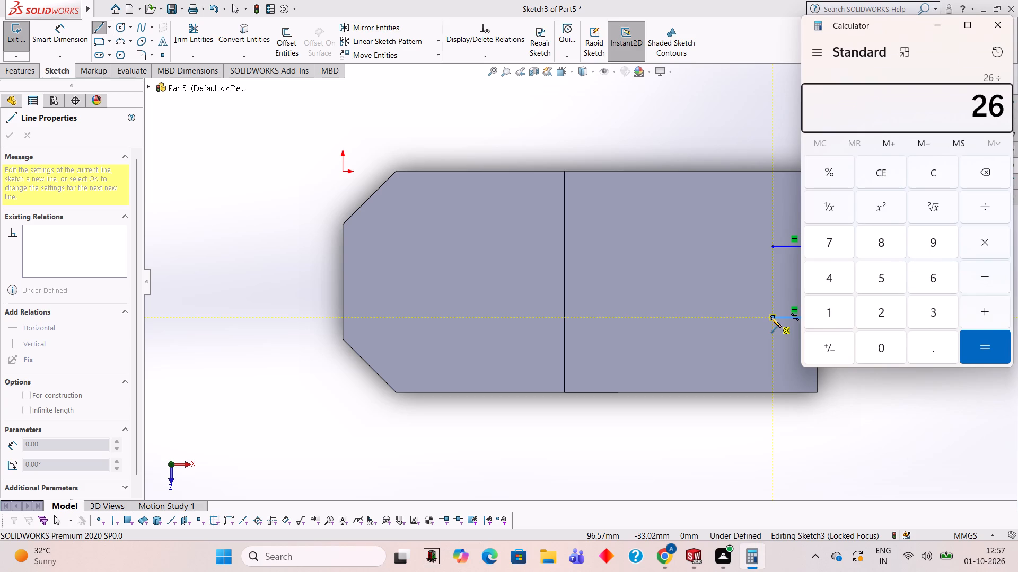
type("16")
key("Return")
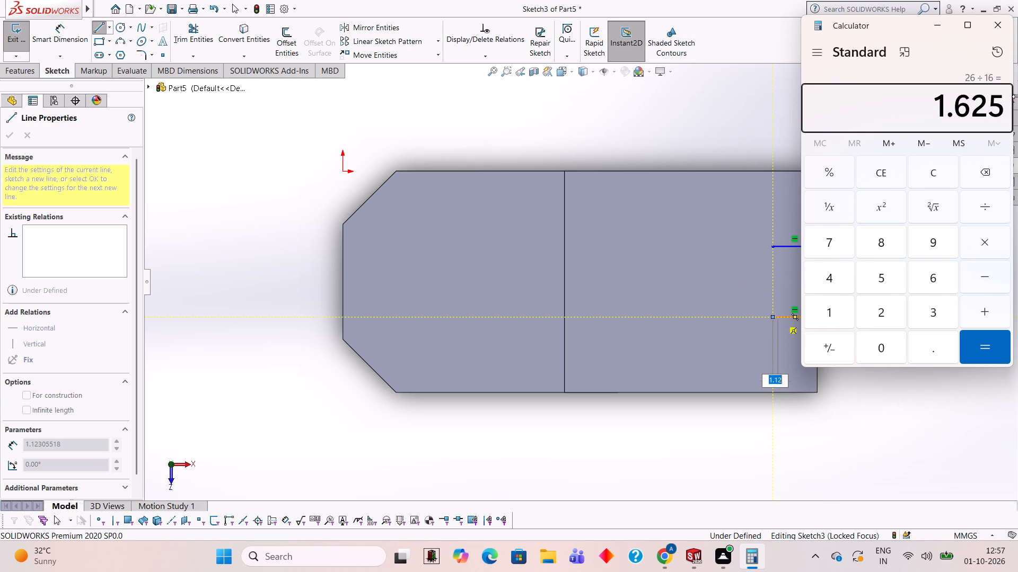
left_click(1007, 29)
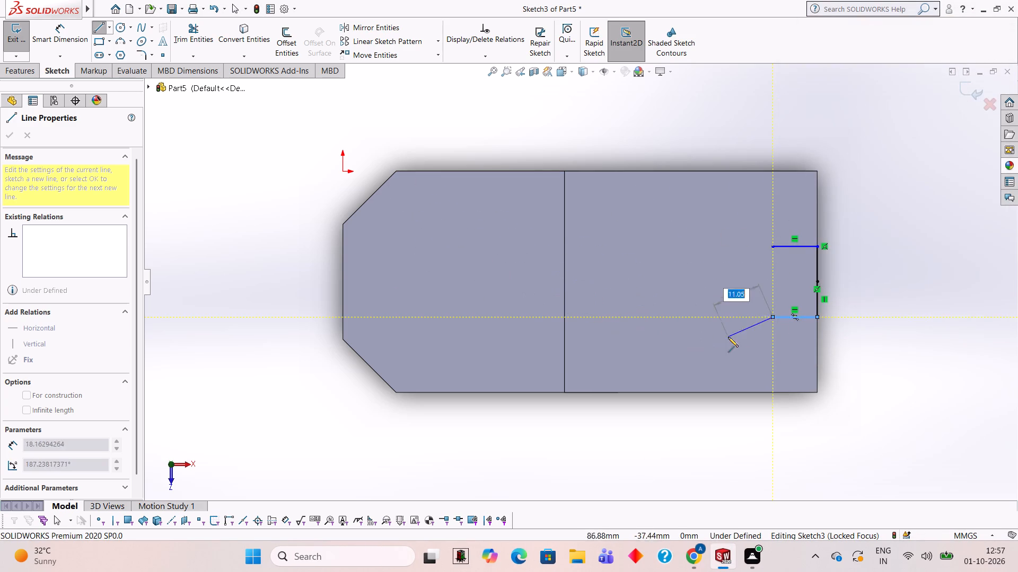
key("5")
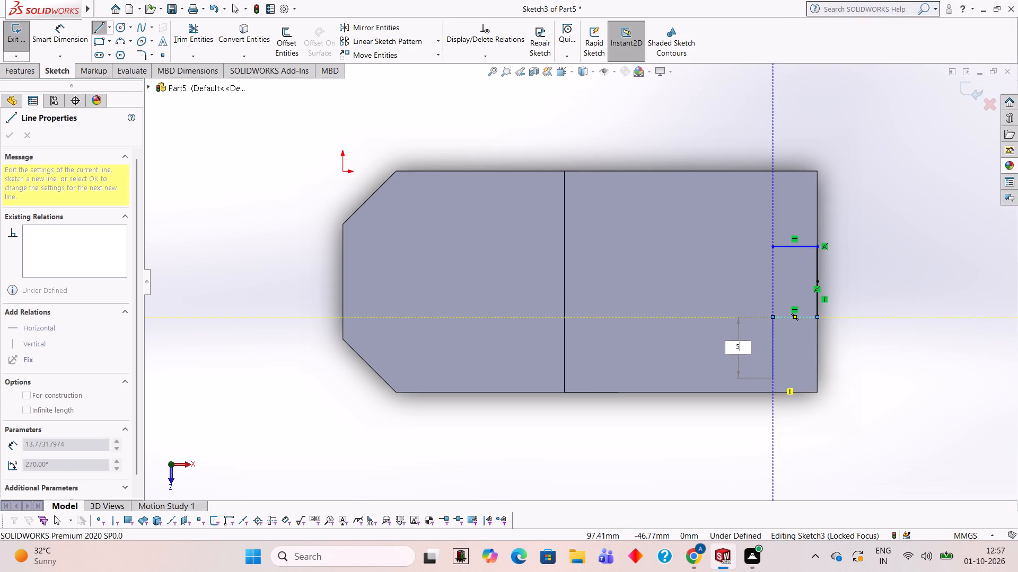
key("Return")
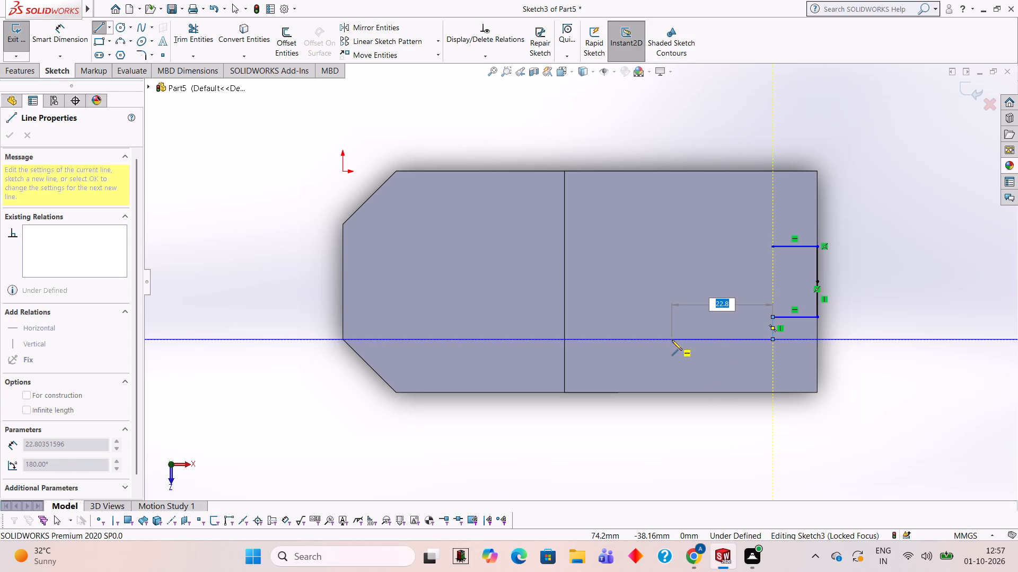
type("15")
key("Return")
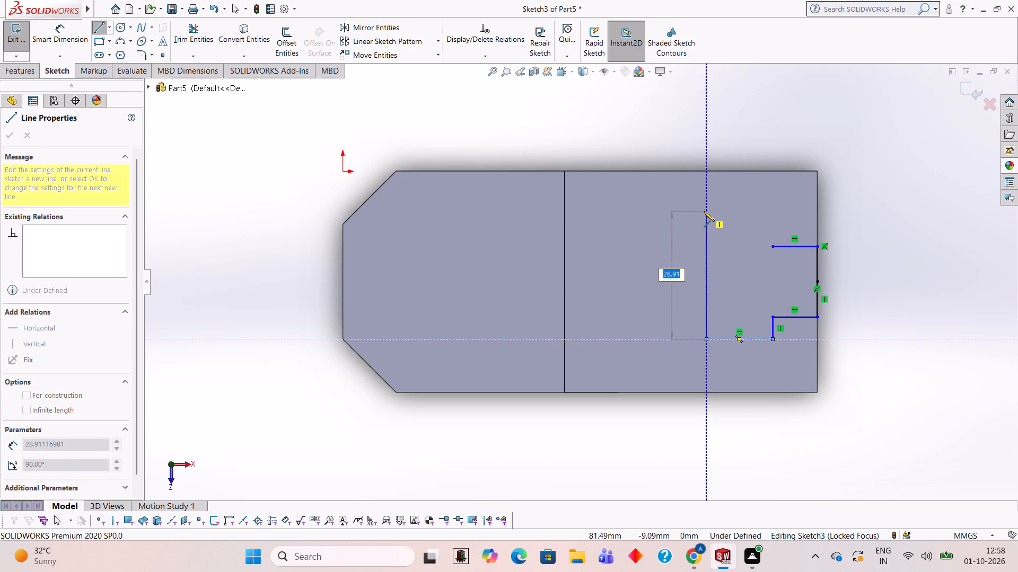
type("26")
key("Return")
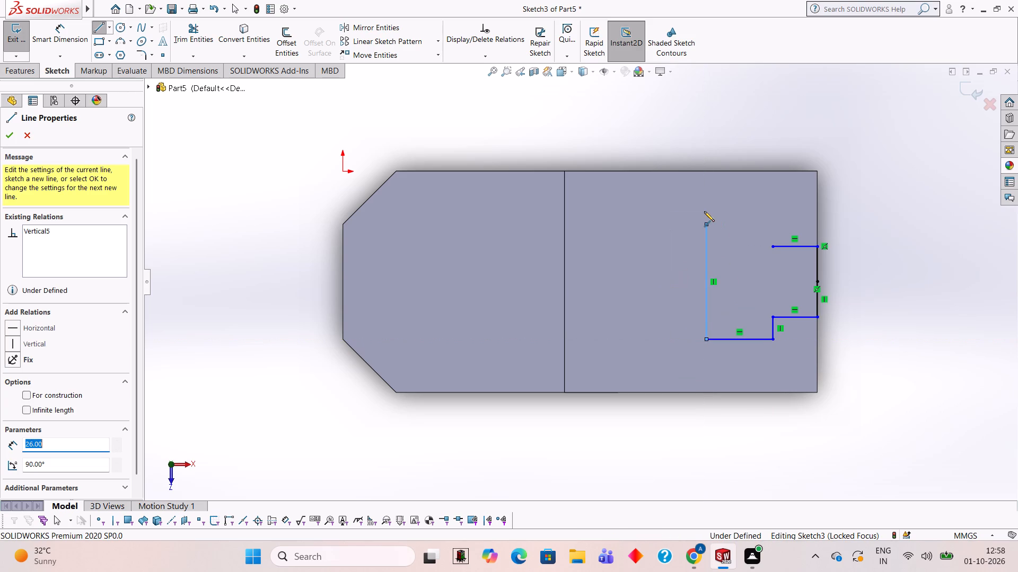
left_click(771, 223)
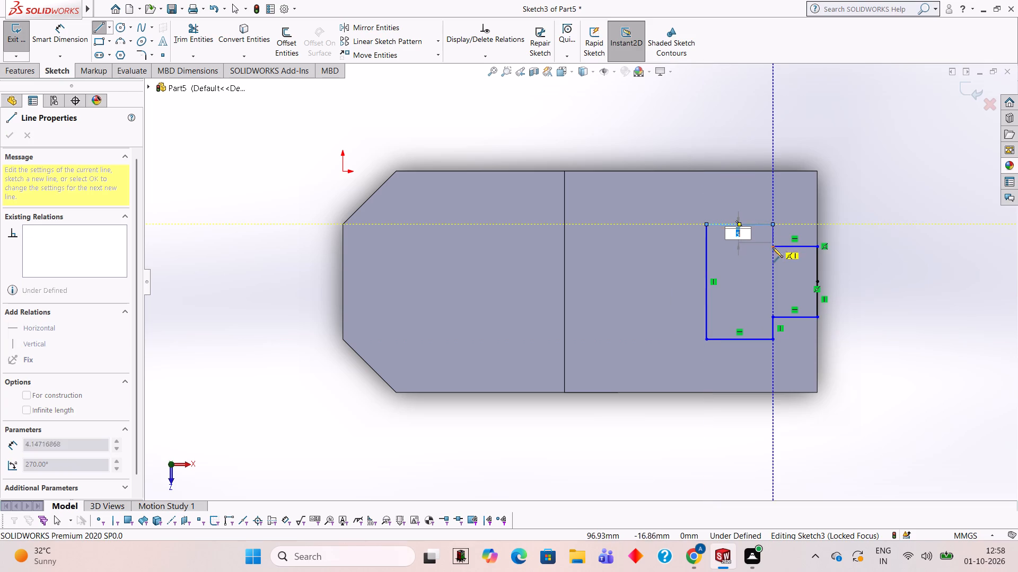
left_click(773, 248)
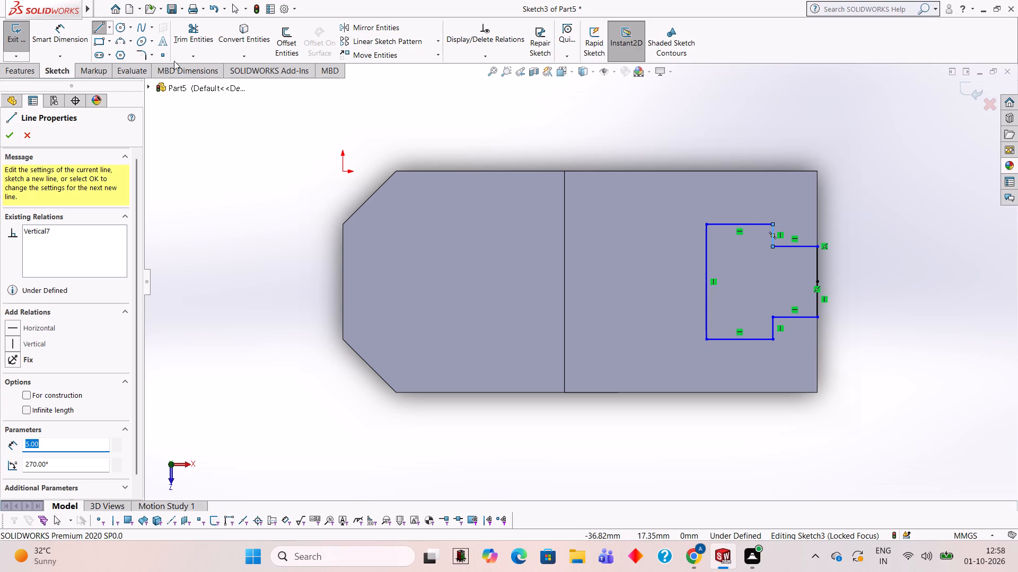
Cut-extrude the T-shaped slot profile through the upper flange with a blind depth of 12 mm.
left_click(24, 77)
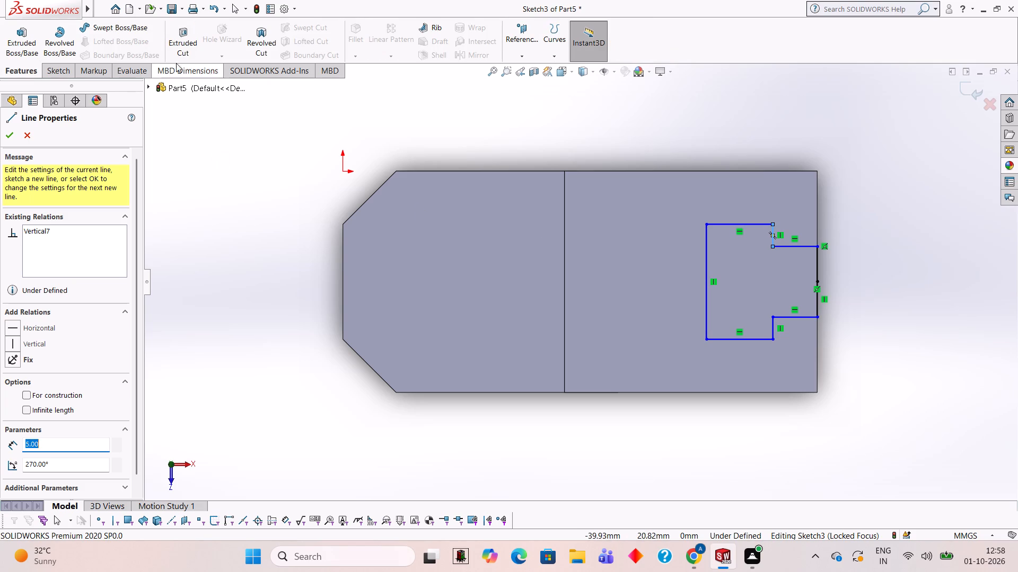
left_click(185, 42)
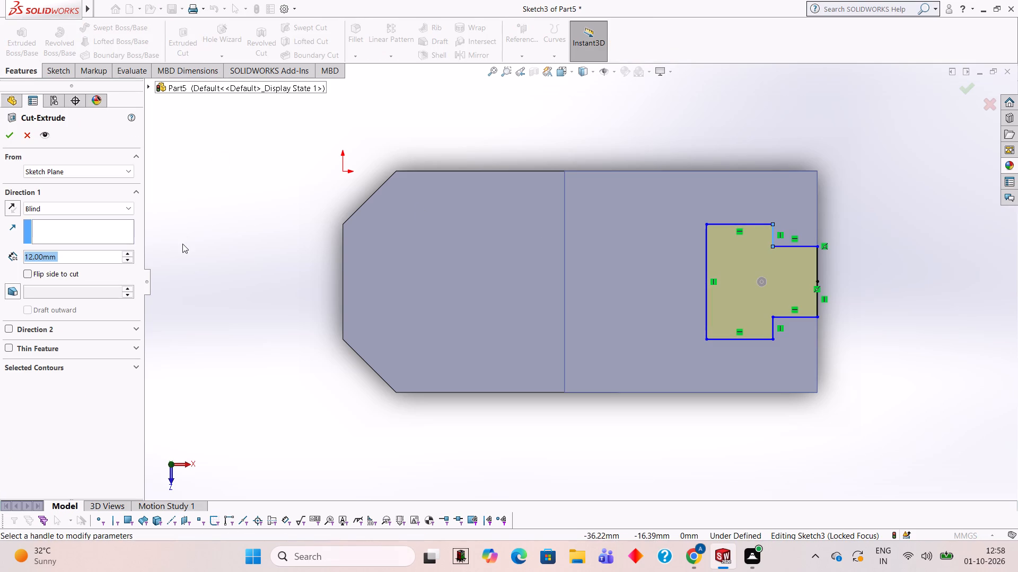
left_click(5, 132)
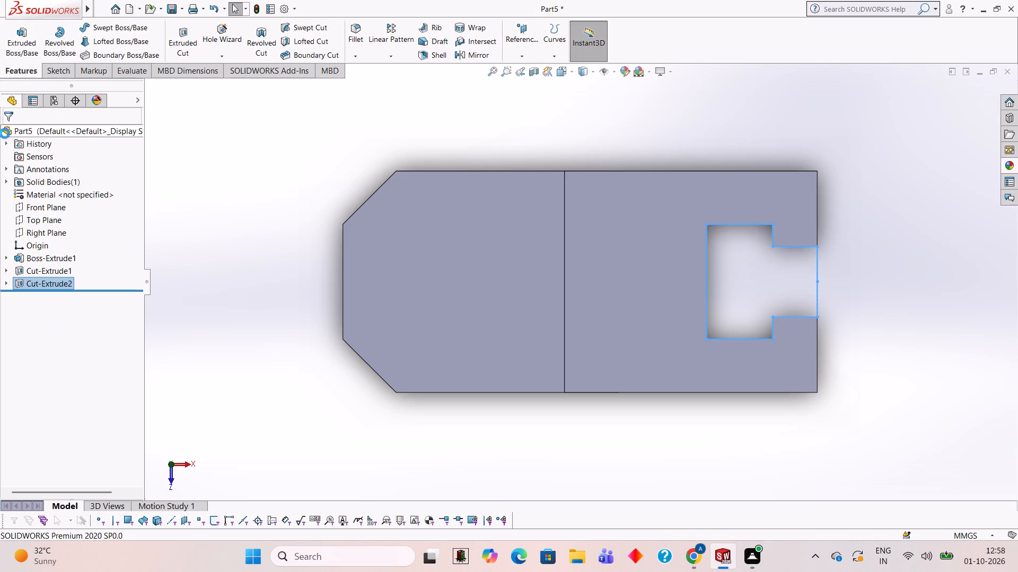
left_click(208, 292)
middle_click_drag(488, 423, 489, 297)
scroll(489, 299, "up", 2)
middle_click_drag(515, 360, 539, 365)
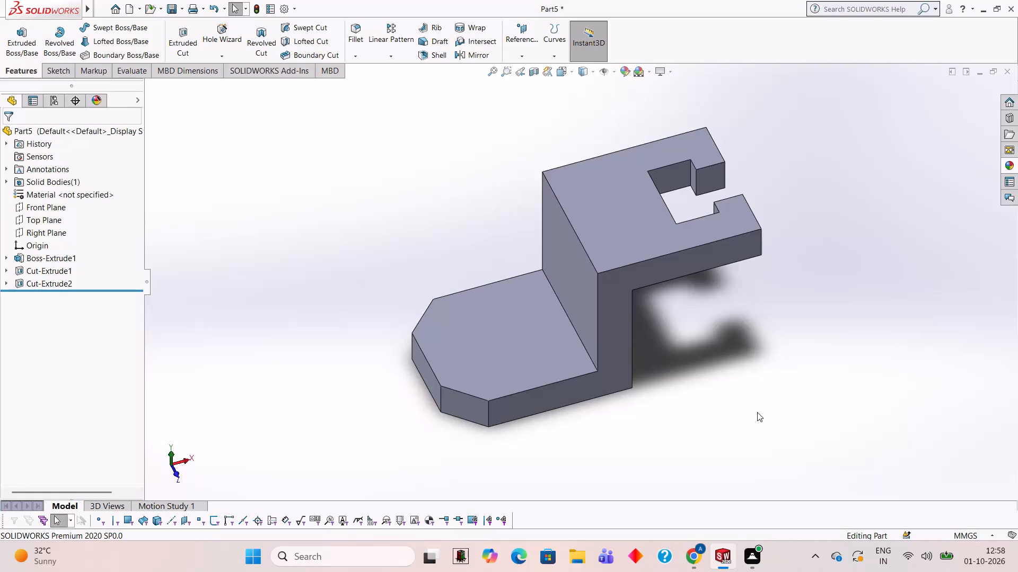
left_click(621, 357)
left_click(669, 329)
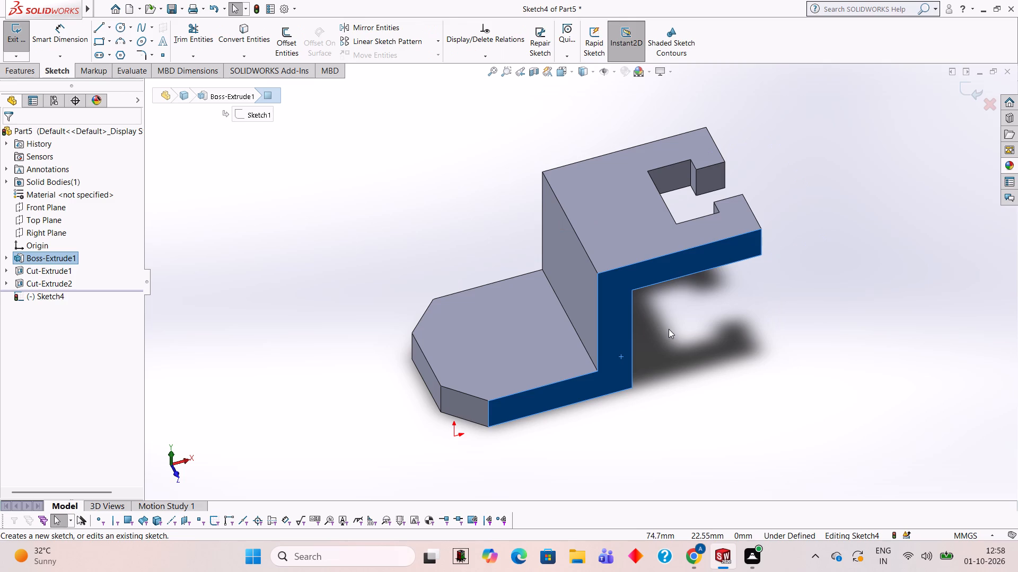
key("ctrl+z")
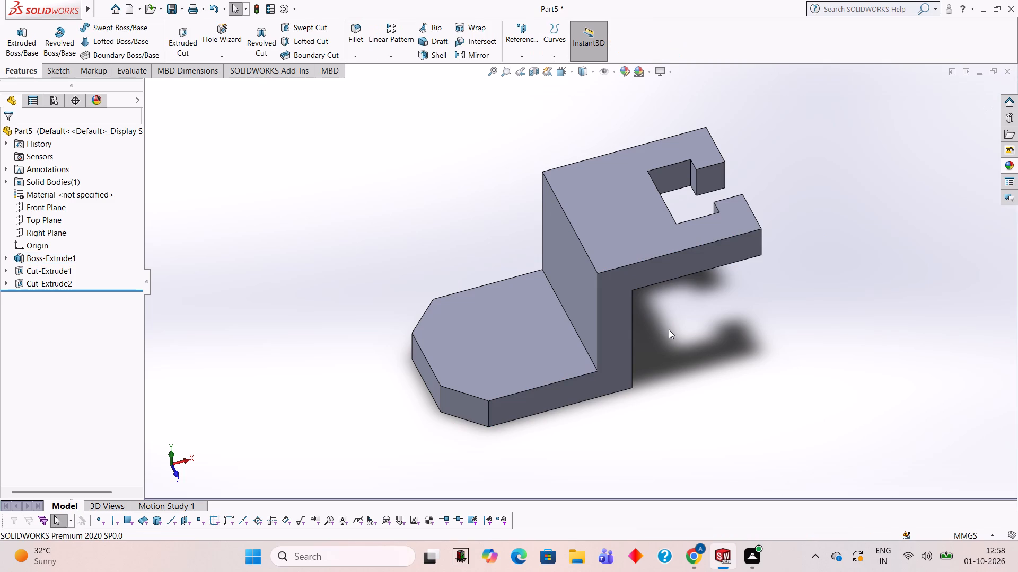
Sketch a closed triangle on the Z-shaped front face, with a 38 mm leg along the lower flange, a 45 mm leg up the web and a diagonal.
left_click(621, 320)
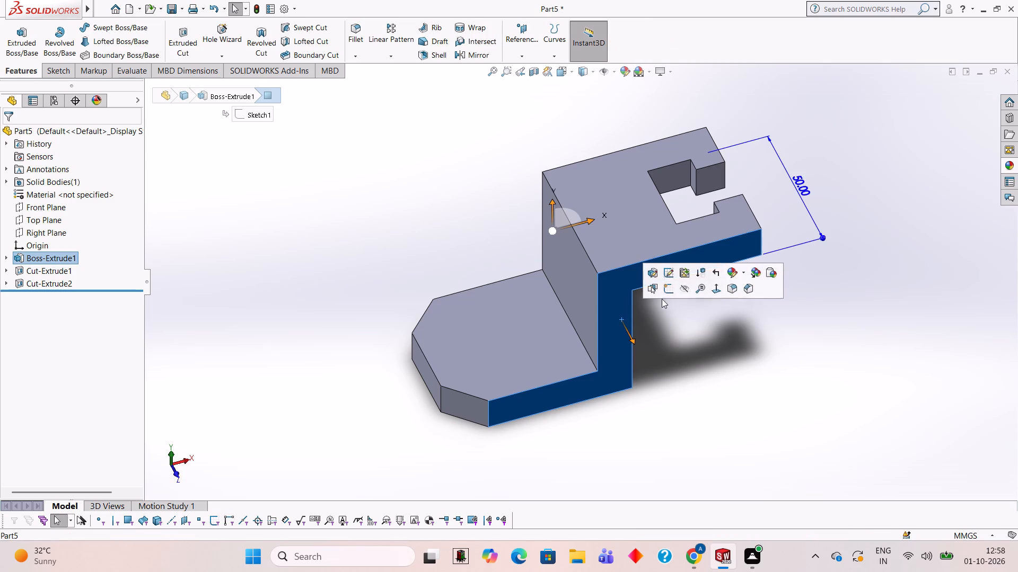
left_click(669, 295)
key("ctrl+8")
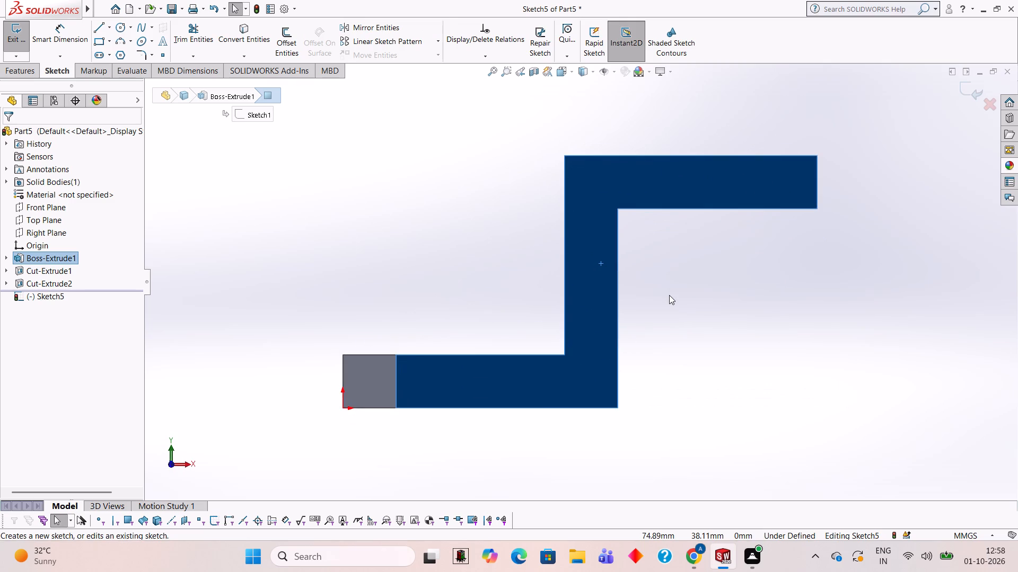
left_click(101, 32)
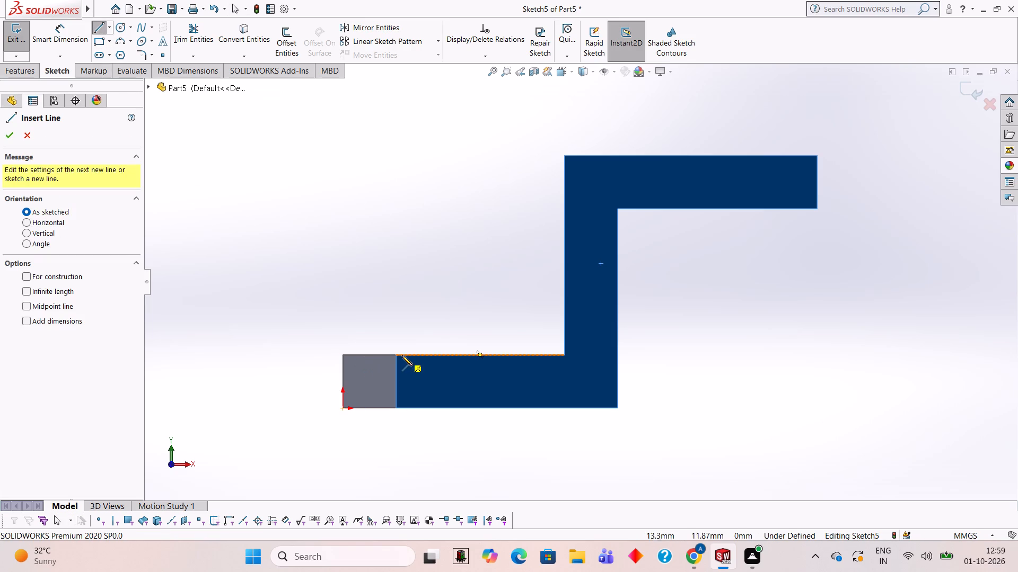
left_click(397, 354)
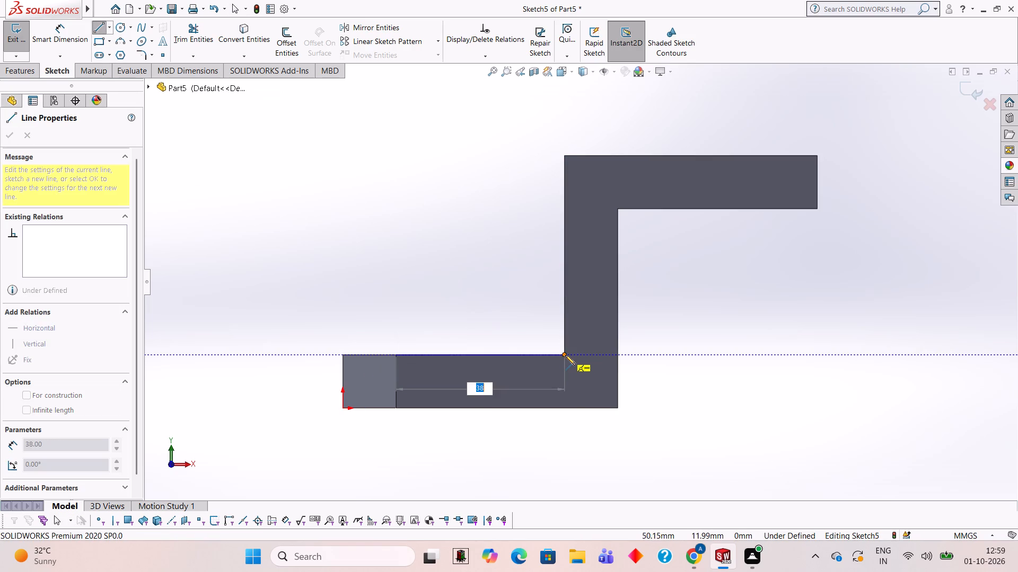
left_click(565, 355)
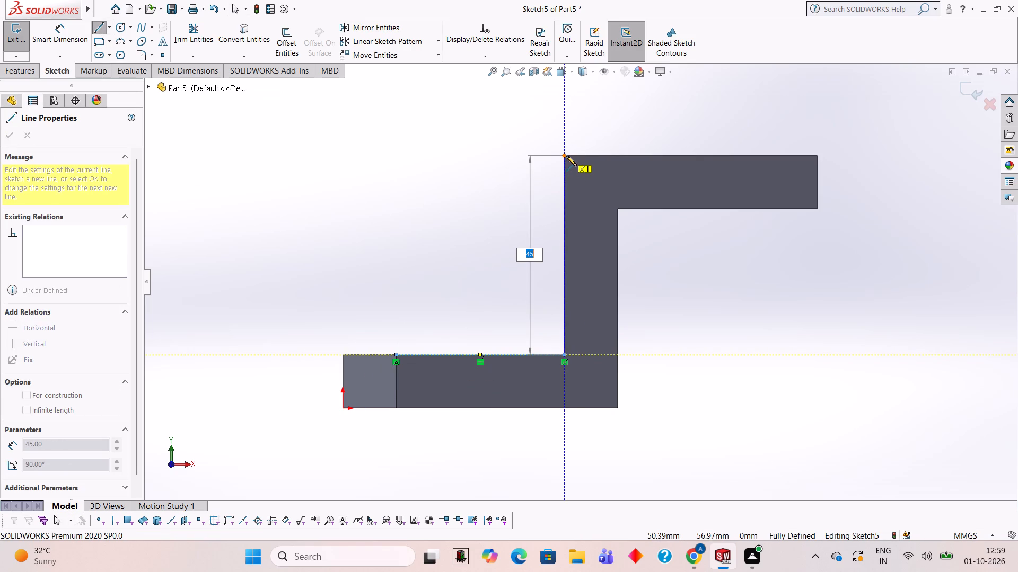
left_click(564, 154)
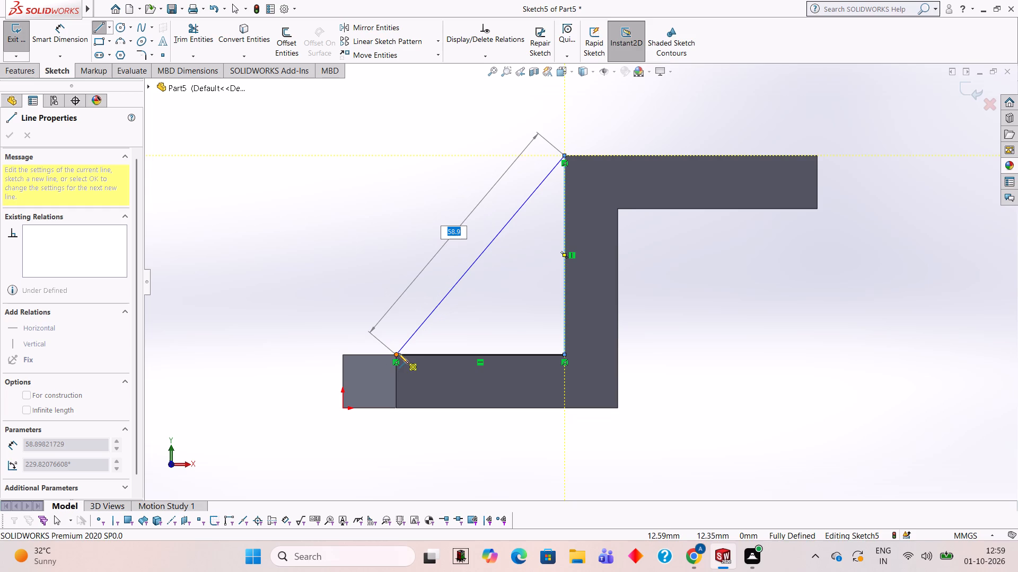
left_click(398, 353)
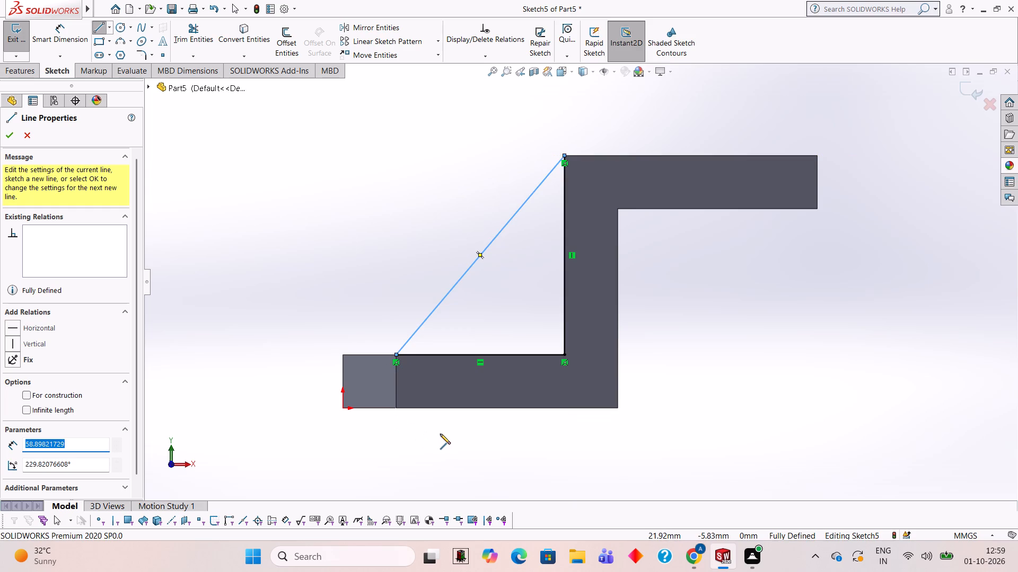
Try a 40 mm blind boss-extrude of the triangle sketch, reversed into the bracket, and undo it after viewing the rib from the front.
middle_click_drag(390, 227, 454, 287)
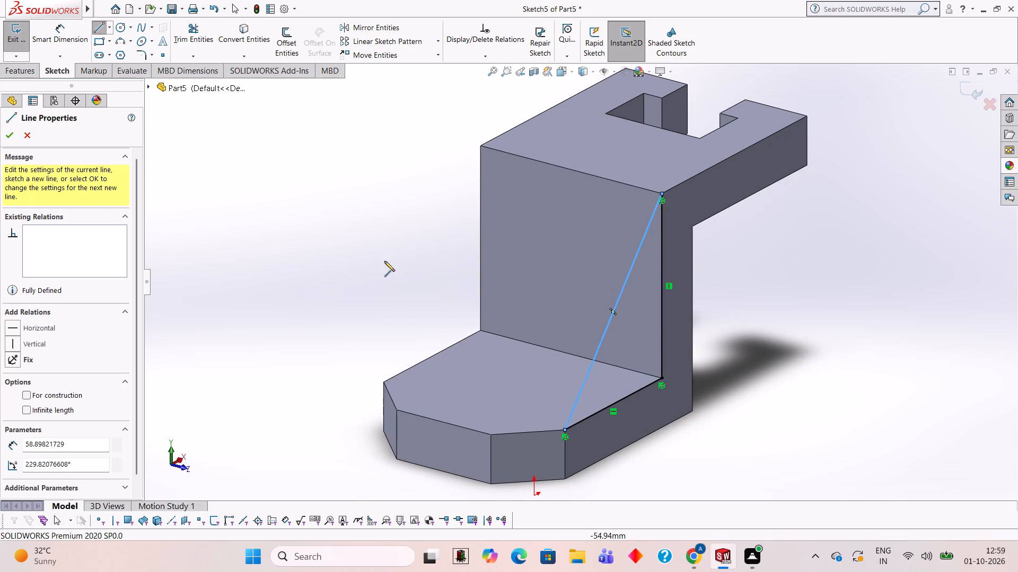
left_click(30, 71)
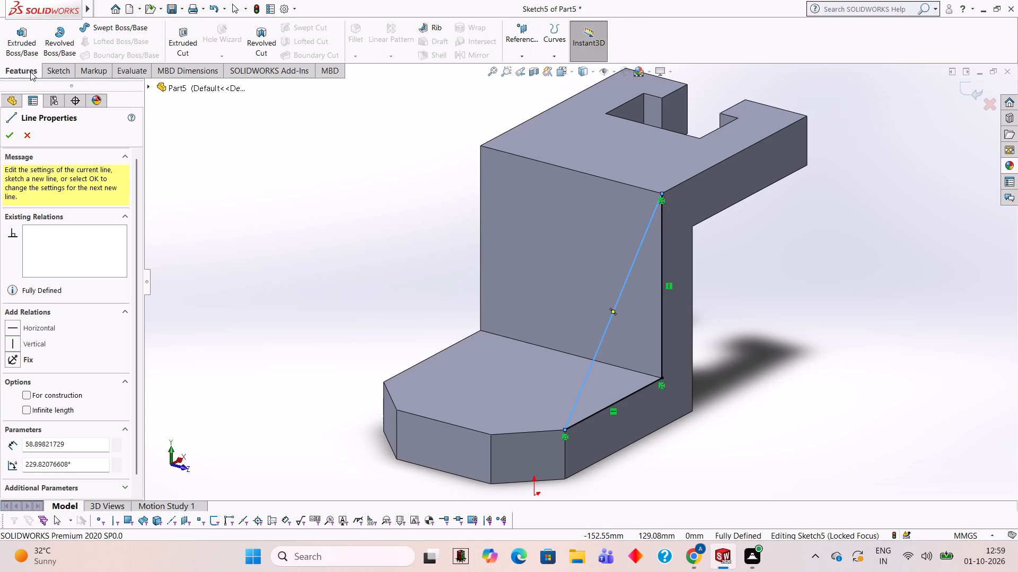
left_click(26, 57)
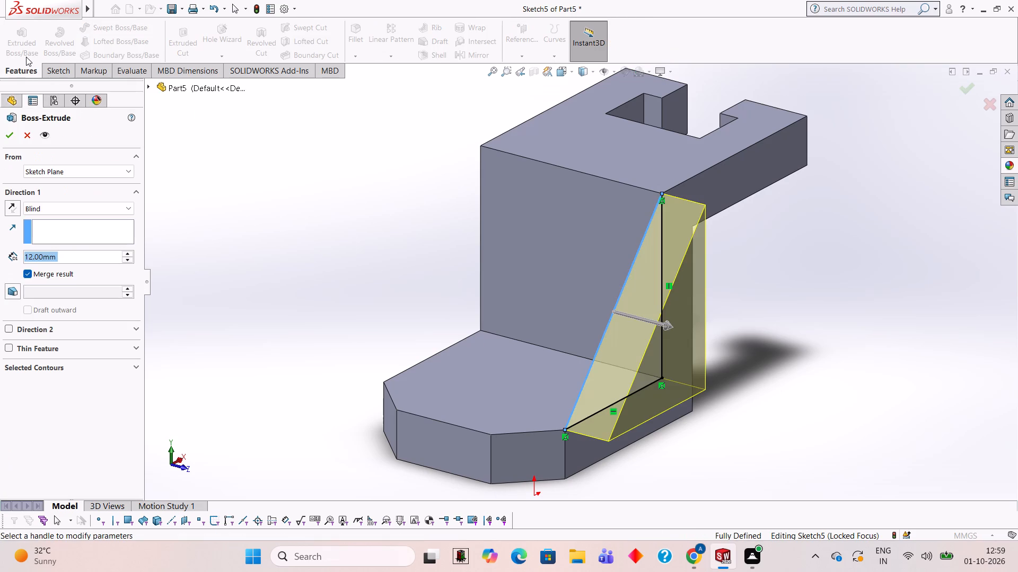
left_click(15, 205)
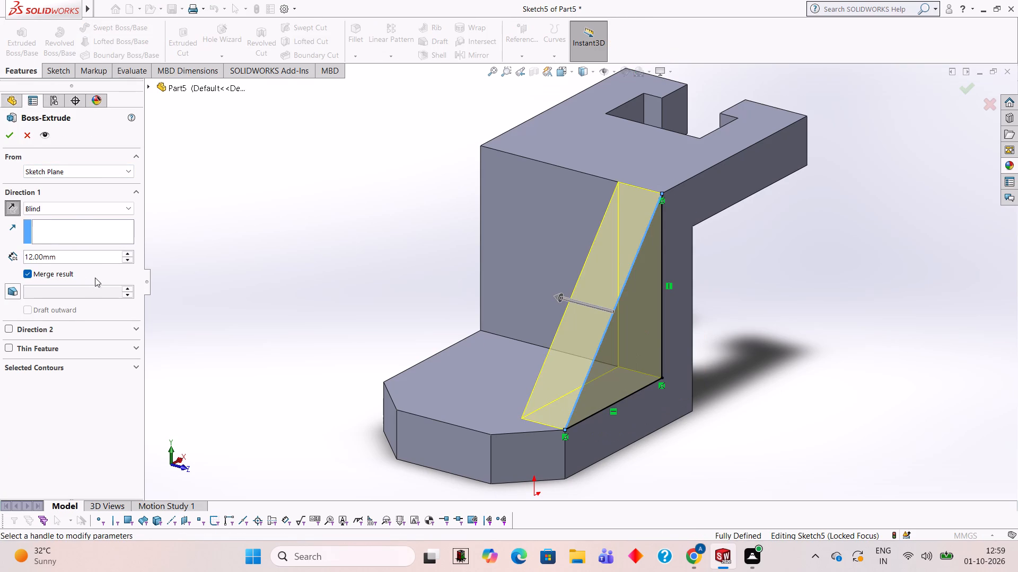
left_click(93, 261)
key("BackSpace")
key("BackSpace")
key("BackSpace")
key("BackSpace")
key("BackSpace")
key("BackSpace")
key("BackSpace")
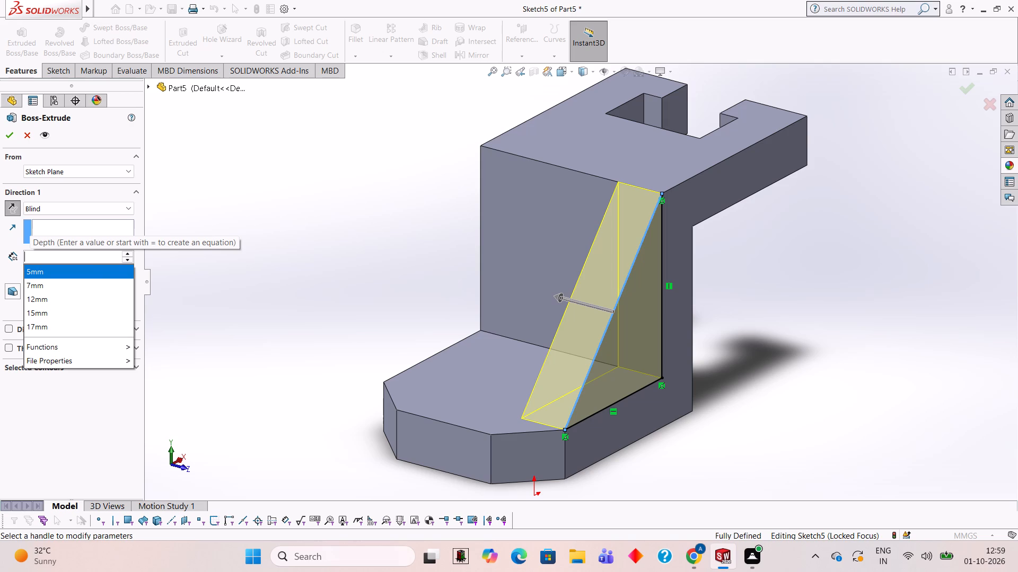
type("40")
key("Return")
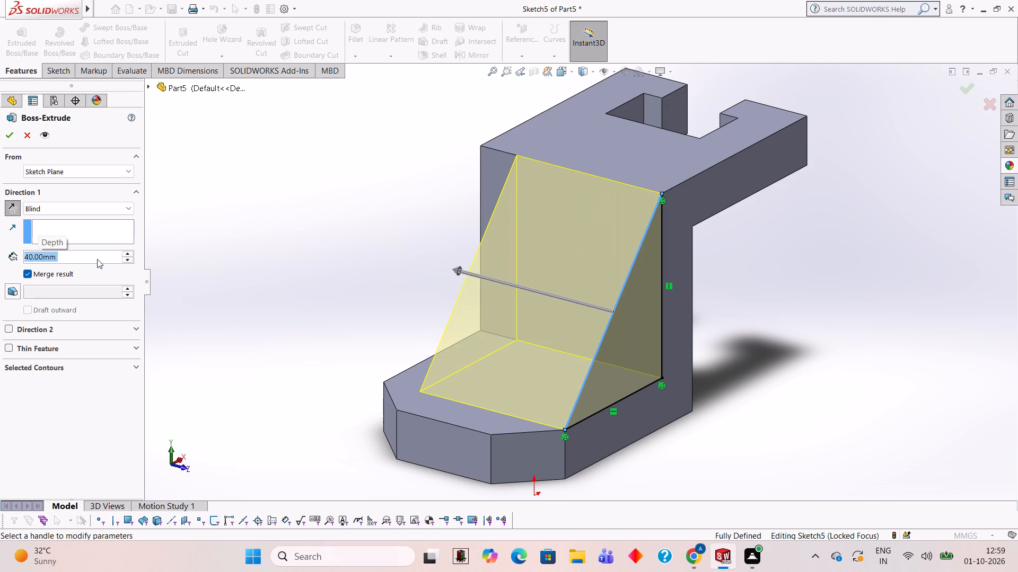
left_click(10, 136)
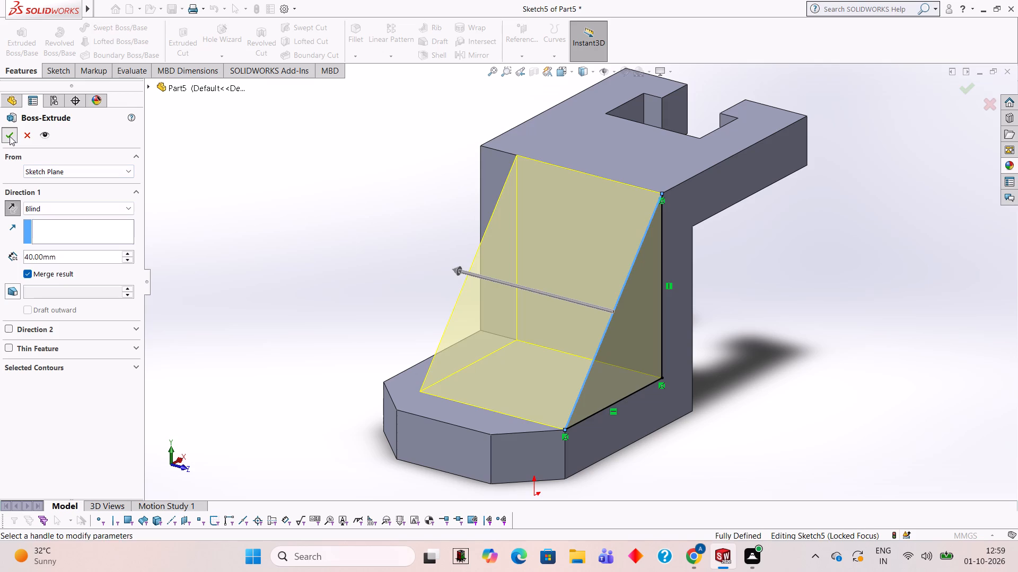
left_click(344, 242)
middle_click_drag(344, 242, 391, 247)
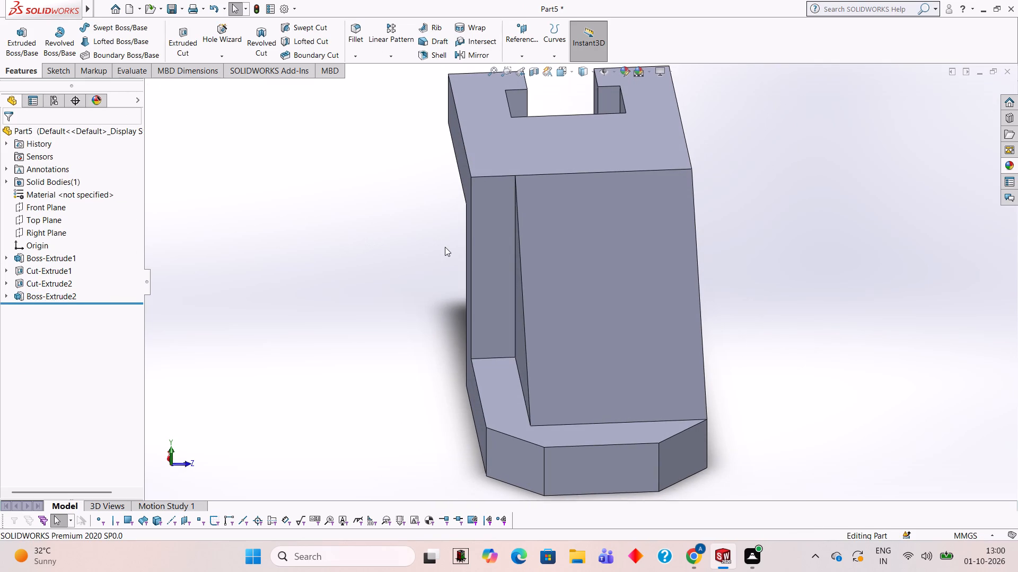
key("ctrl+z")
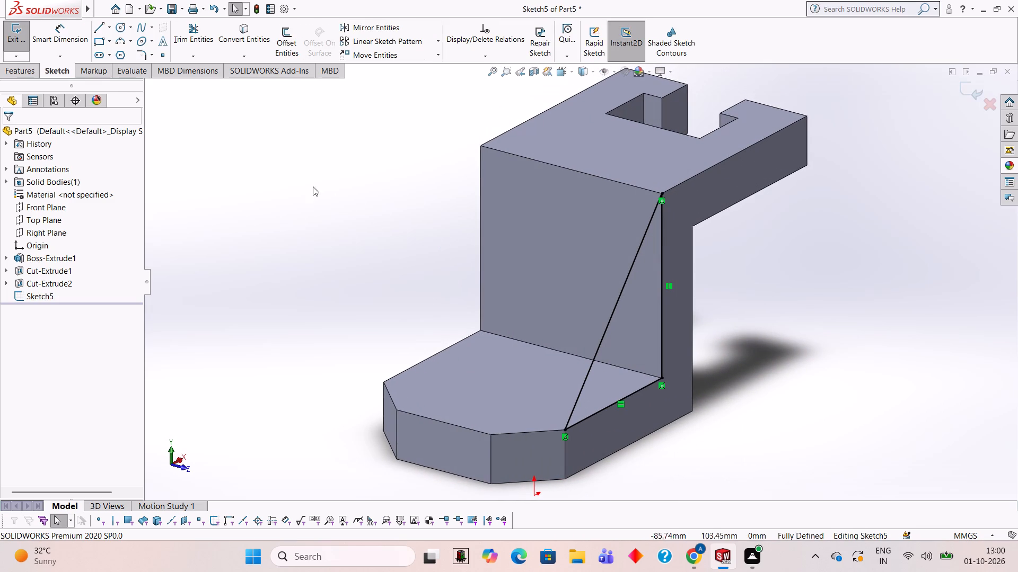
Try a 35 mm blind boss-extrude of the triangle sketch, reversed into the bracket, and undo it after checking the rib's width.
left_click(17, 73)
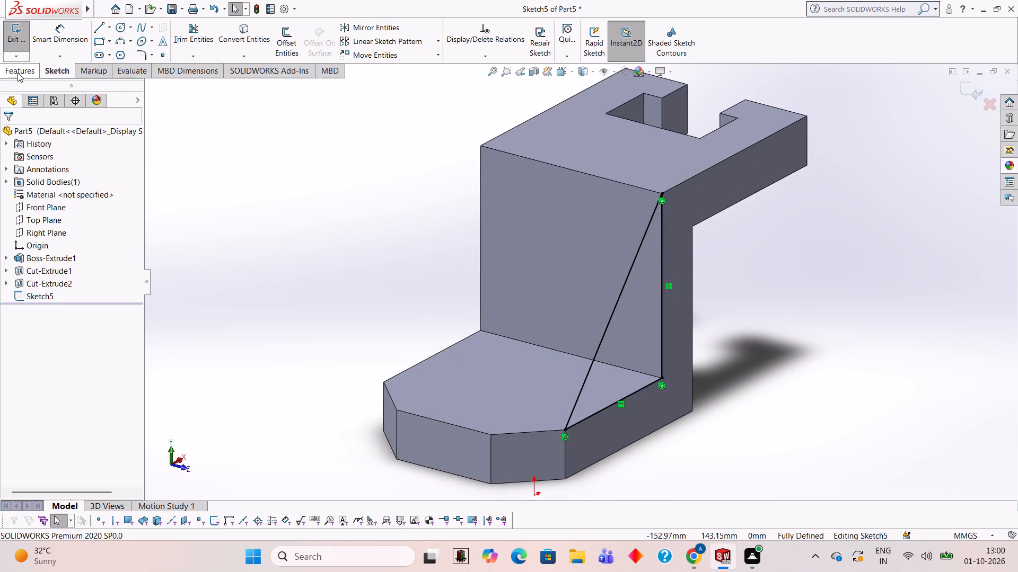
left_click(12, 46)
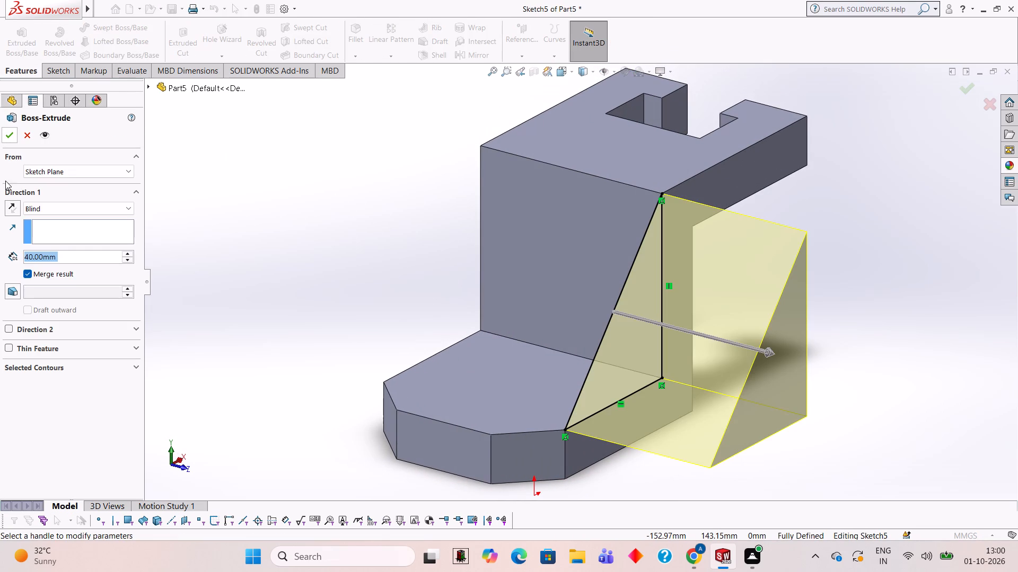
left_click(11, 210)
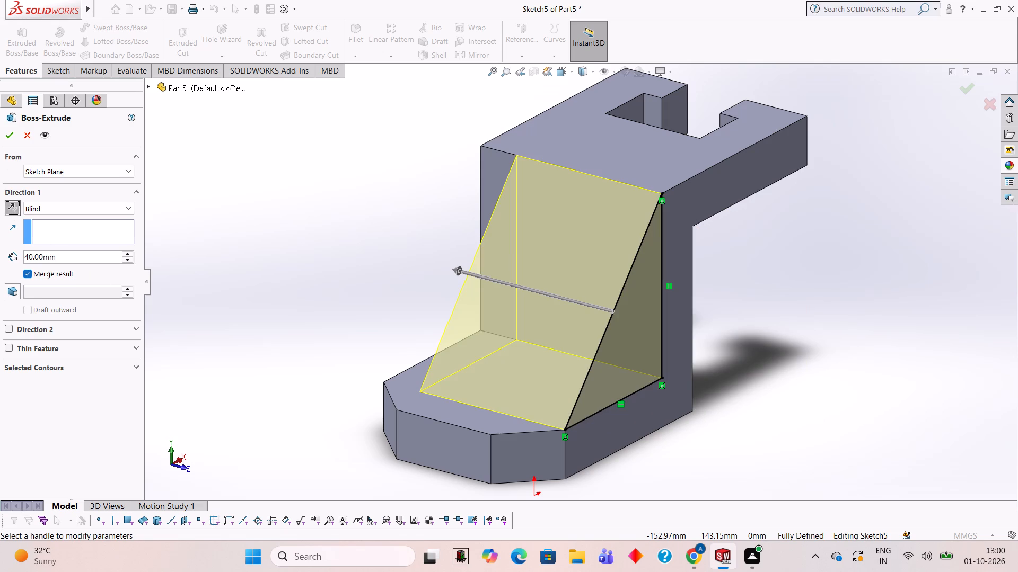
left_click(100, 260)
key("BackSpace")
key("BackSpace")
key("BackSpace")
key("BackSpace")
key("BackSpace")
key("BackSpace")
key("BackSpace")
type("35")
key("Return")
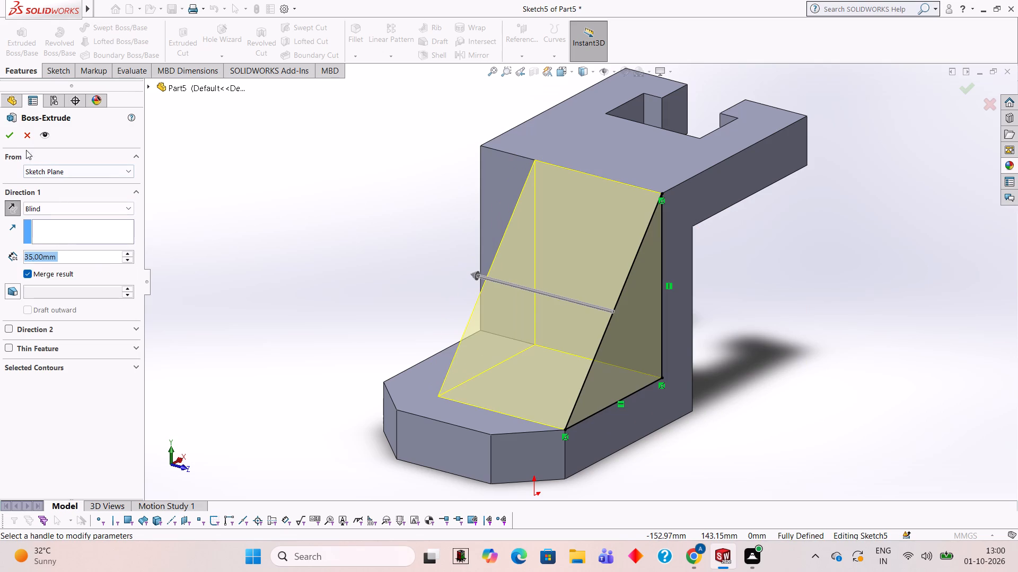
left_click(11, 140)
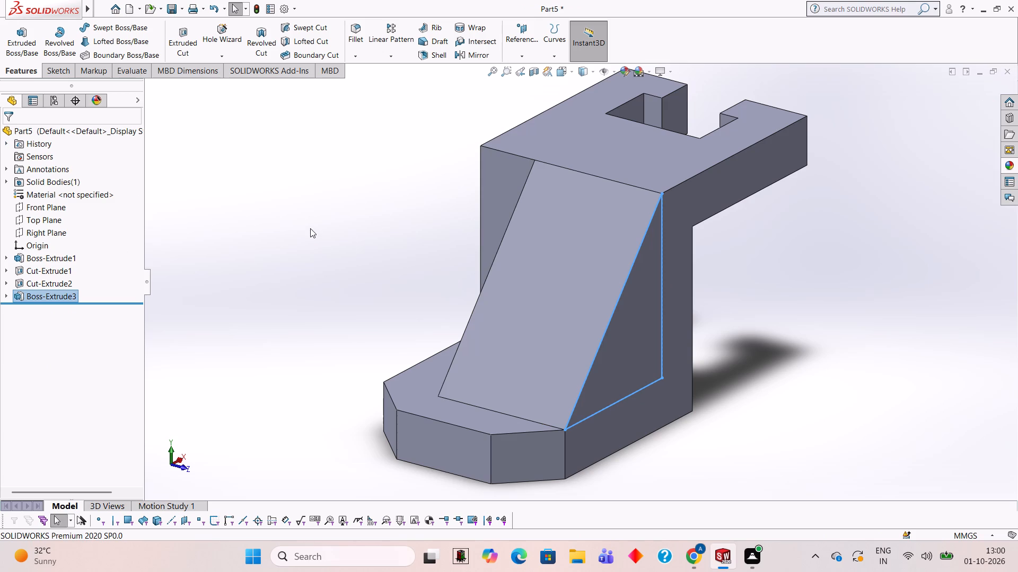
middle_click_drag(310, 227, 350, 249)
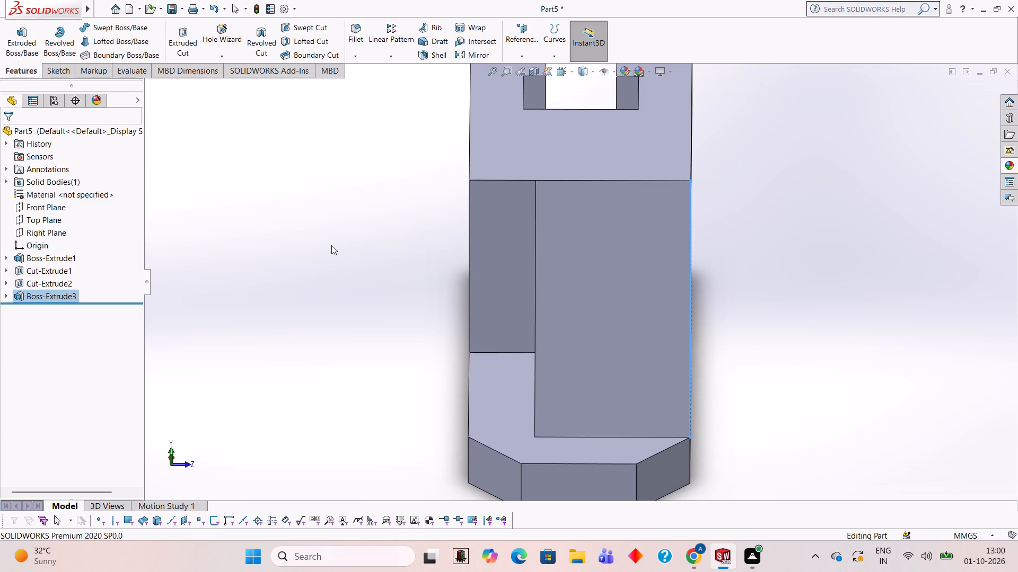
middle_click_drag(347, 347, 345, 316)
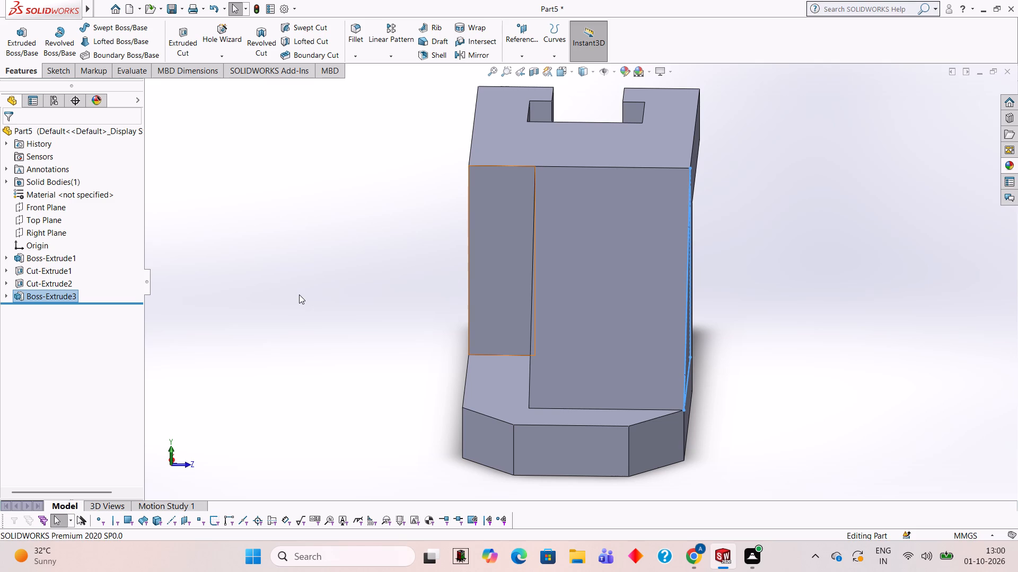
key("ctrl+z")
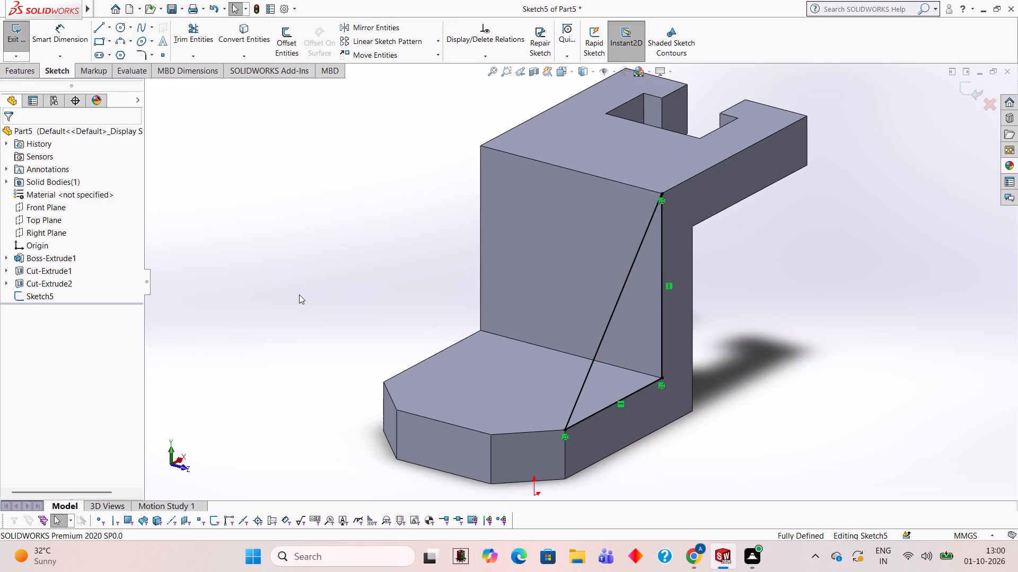
Boss-extrude the triangle sketch with a blind depth of 30 mm, reversed across the bracket's depth.
left_click(32, 66)
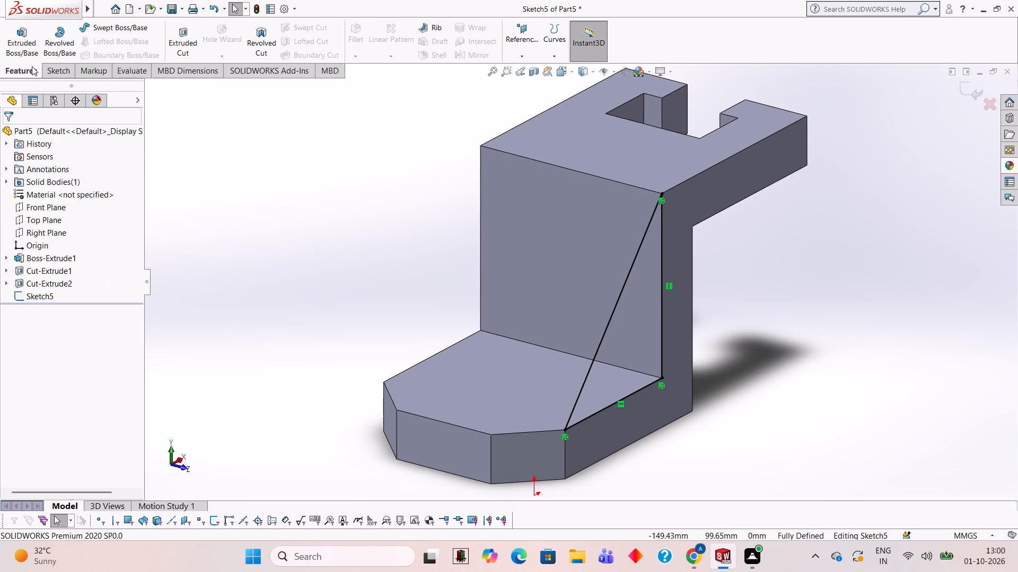
left_click(21, 31)
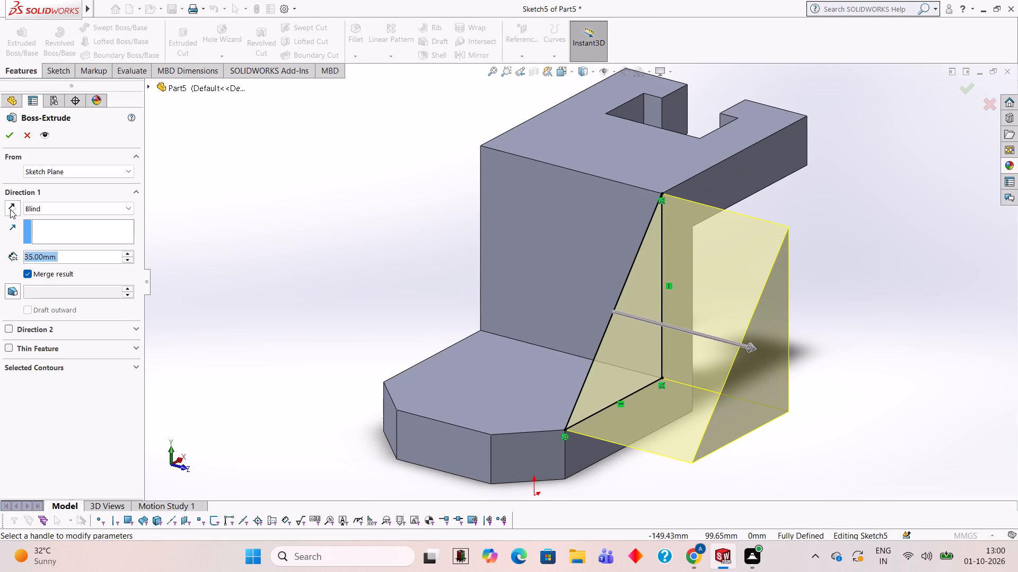
left_click(11, 207)
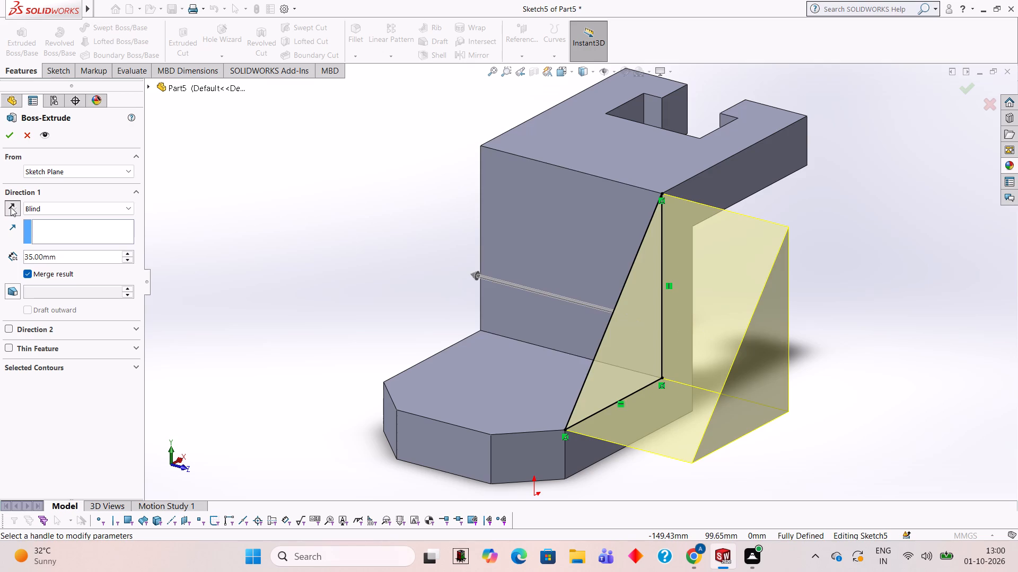
left_click(67, 258)
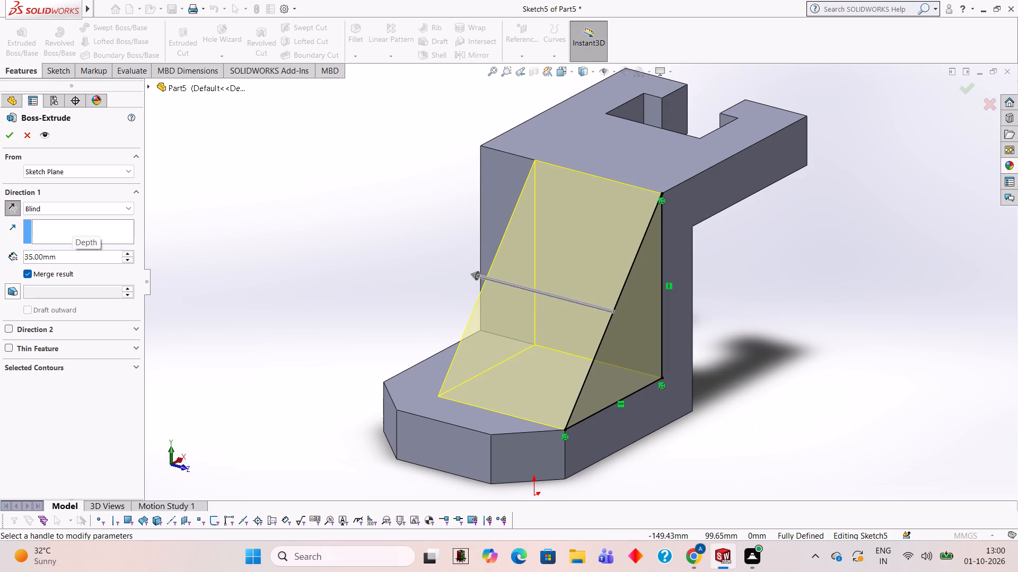
key("BackSpace")
key("BackSpace")
key("BackSpace")
key("BackSpace")
key("BackSpace")
key("BackSpace")
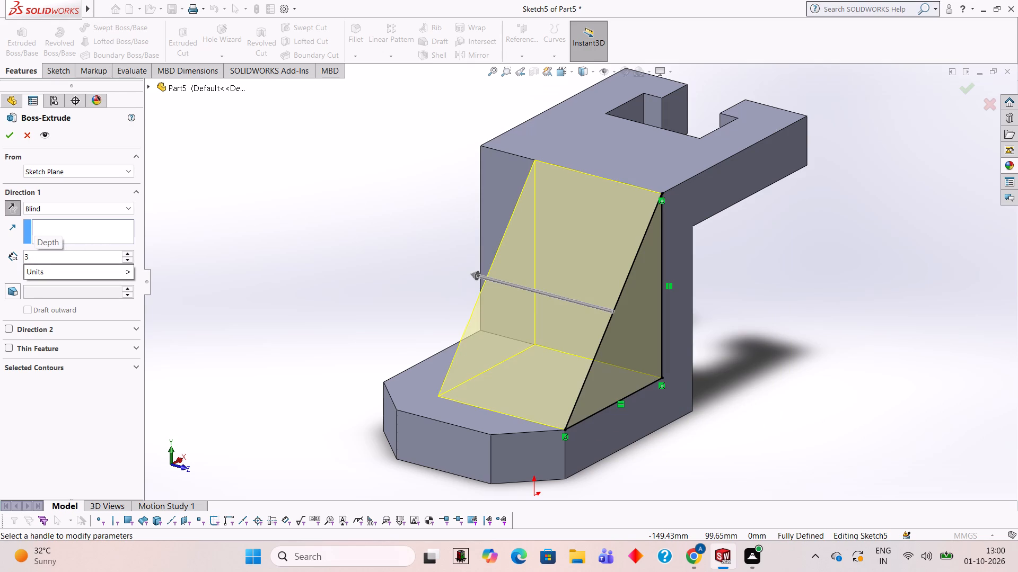
key("0")
key("Return")
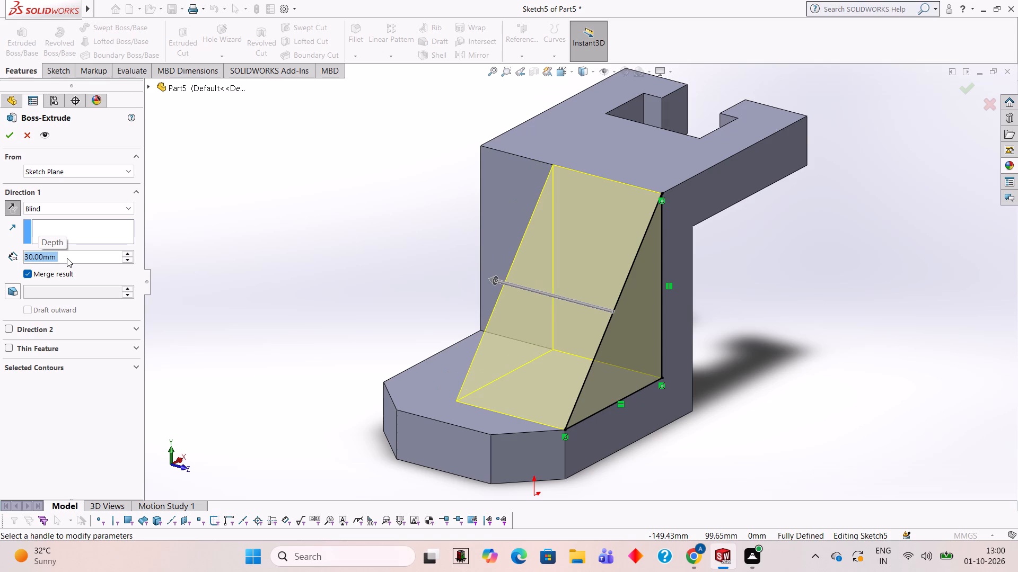
left_click(3, 140)
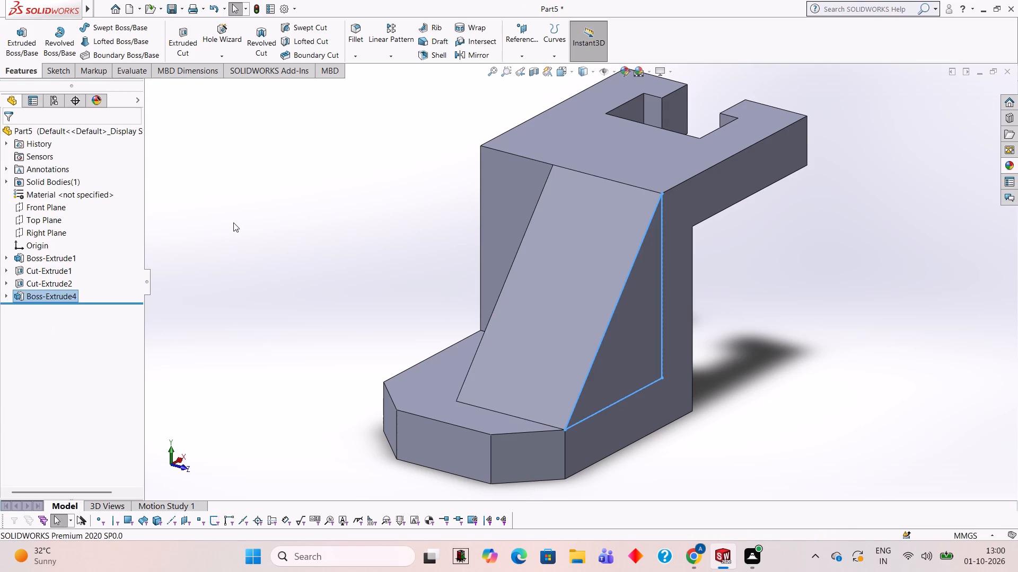
left_click(238, 222)
middle_click_drag(239, 222, 281, 237)
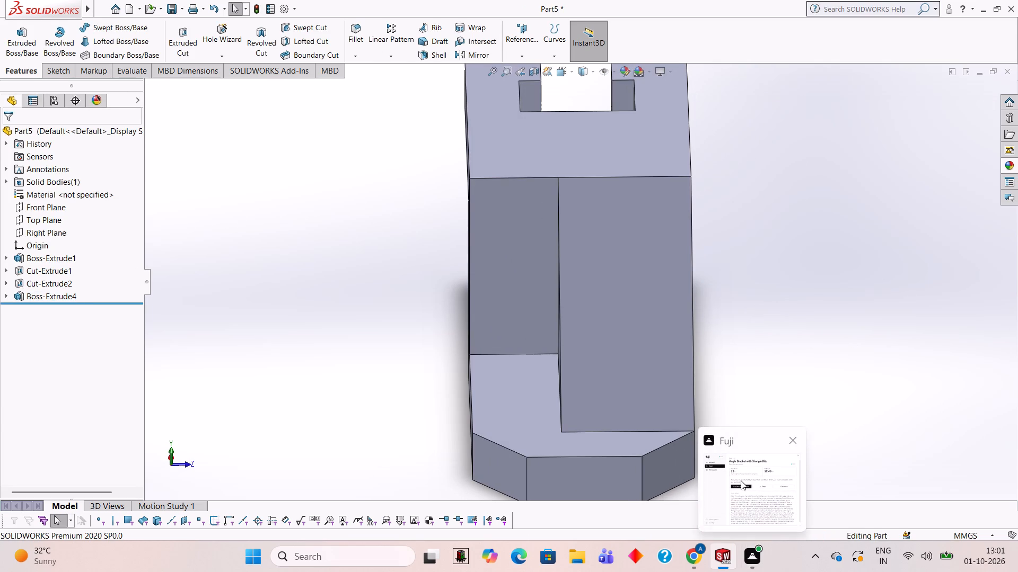
On the Z-shaped face flush with the rib, sketch a closed triangle along the rib's sloped edge with a 45 mm vertical and 38 mm horizontal leg.
middle_click_drag(808, 289, 759, 260)
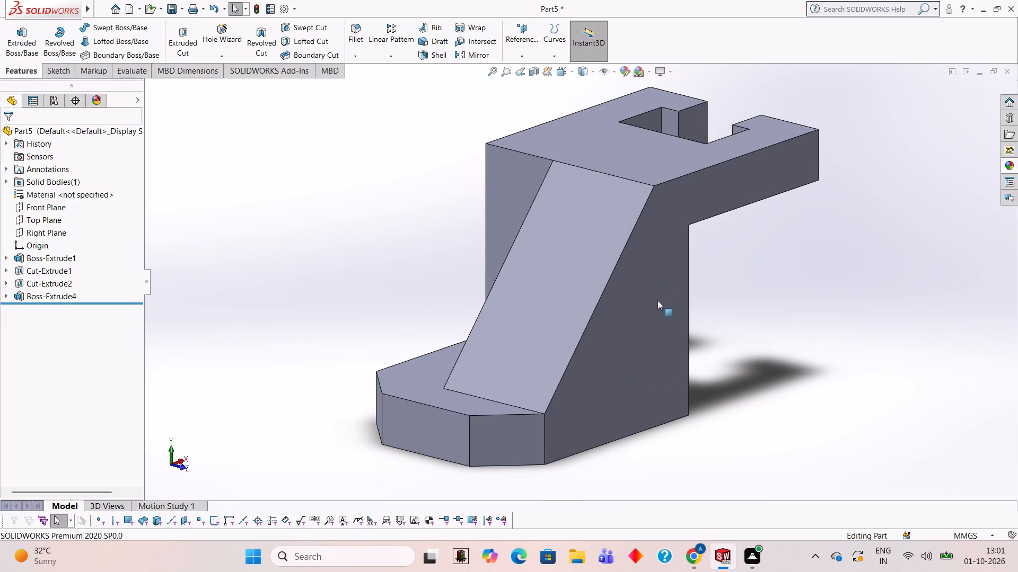
left_click(657, 300)
left_click(704, 276)
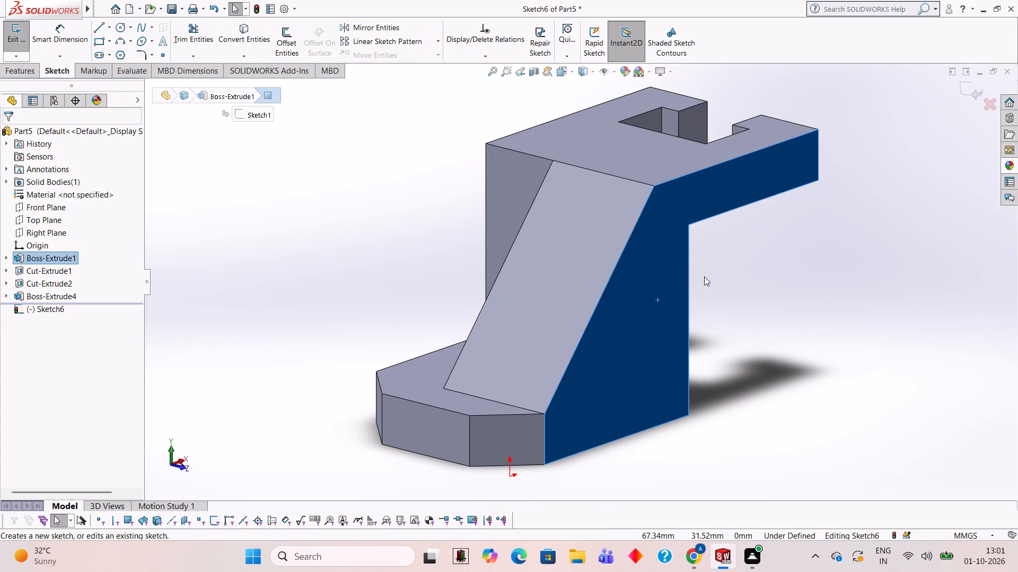
key("ctrl+8")
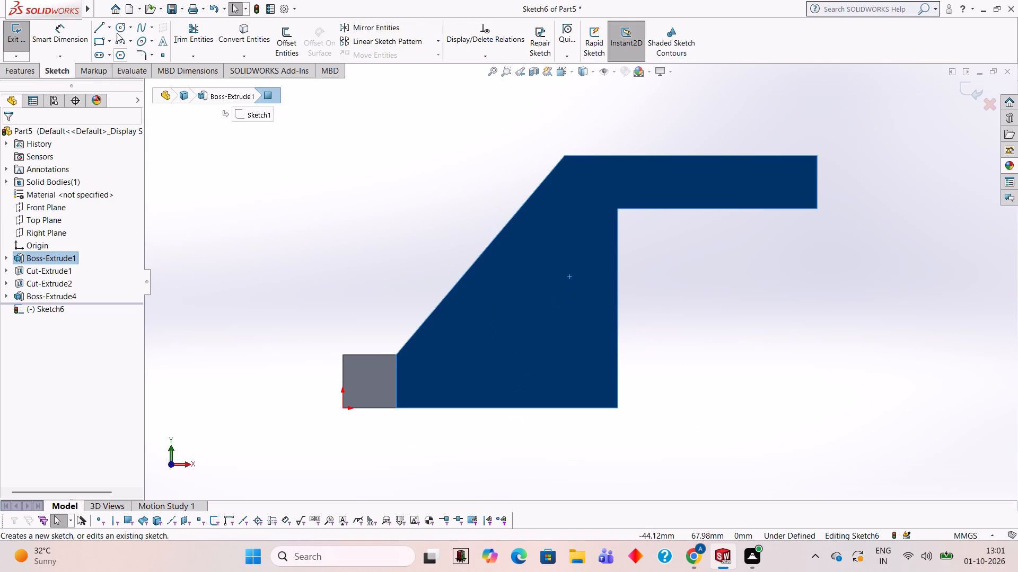
left_click(102, 23)
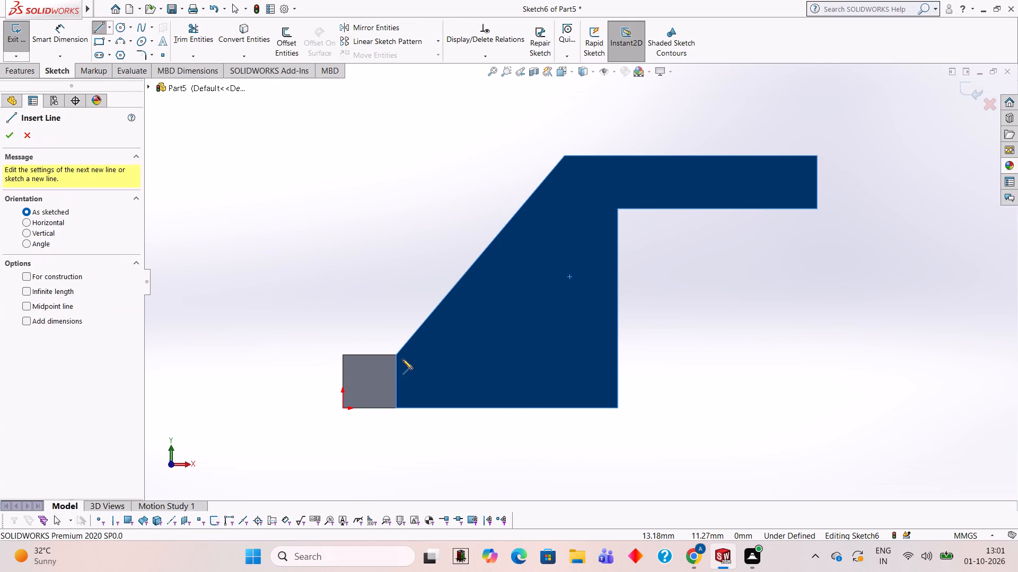
left_click(398, 355)
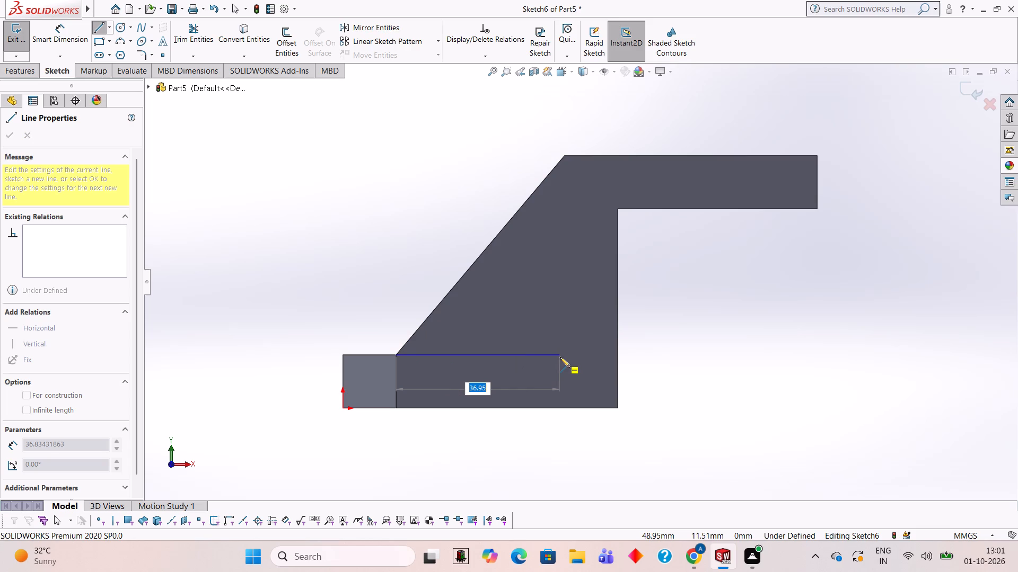
left_click(564, 154)
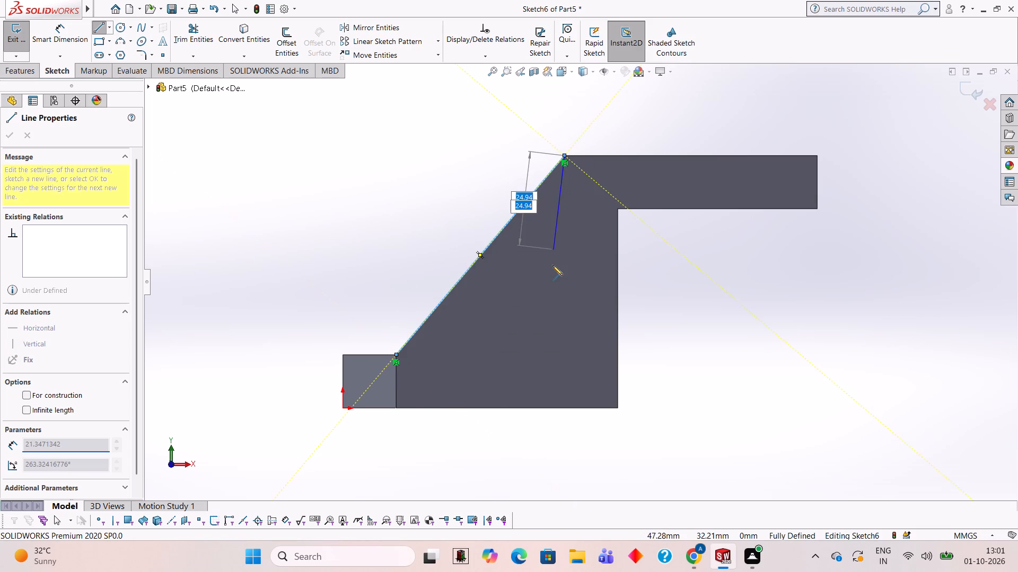
left_click(567, 355)
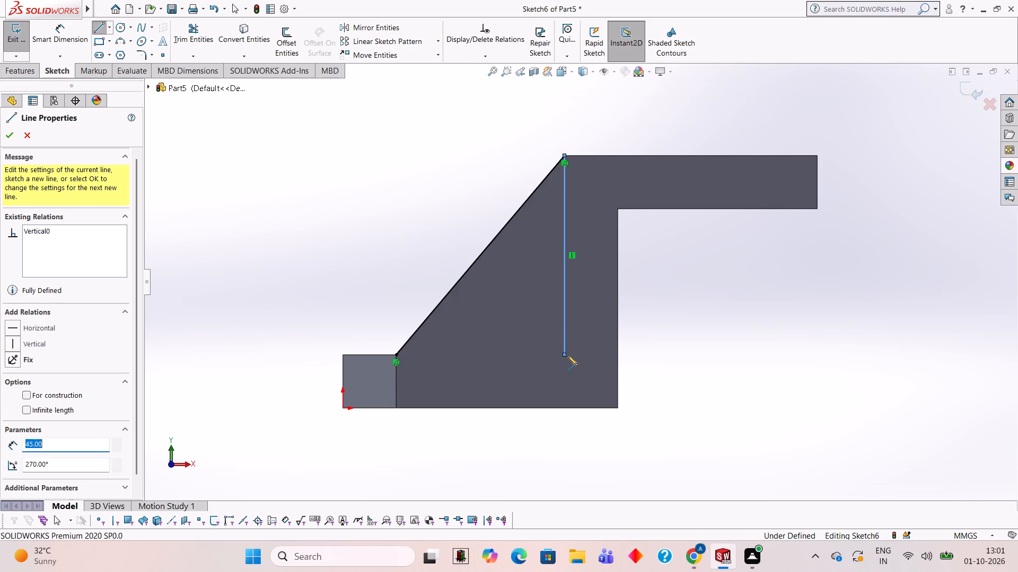
left_click(397, 355)
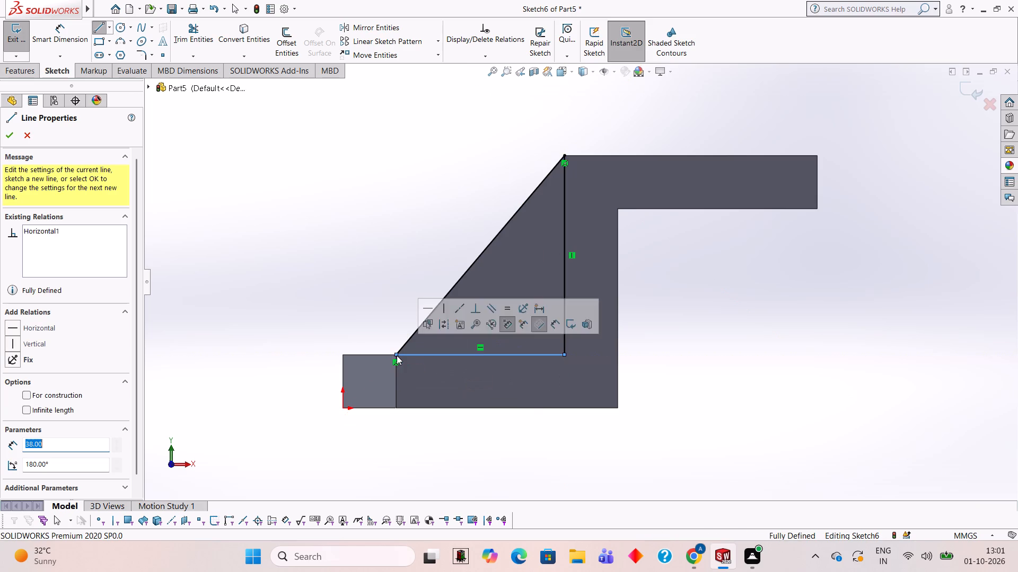
Cut-extrude the triangle sketch with a blind depth of 20 mm to trim the rib from its flush side.
left_click(33, 70)
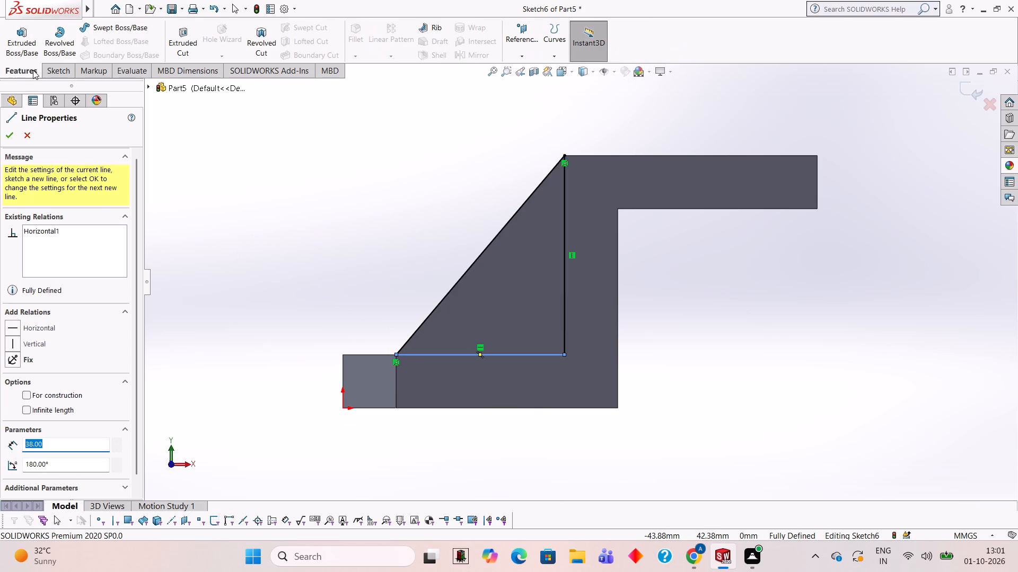
left_click(189, 51)
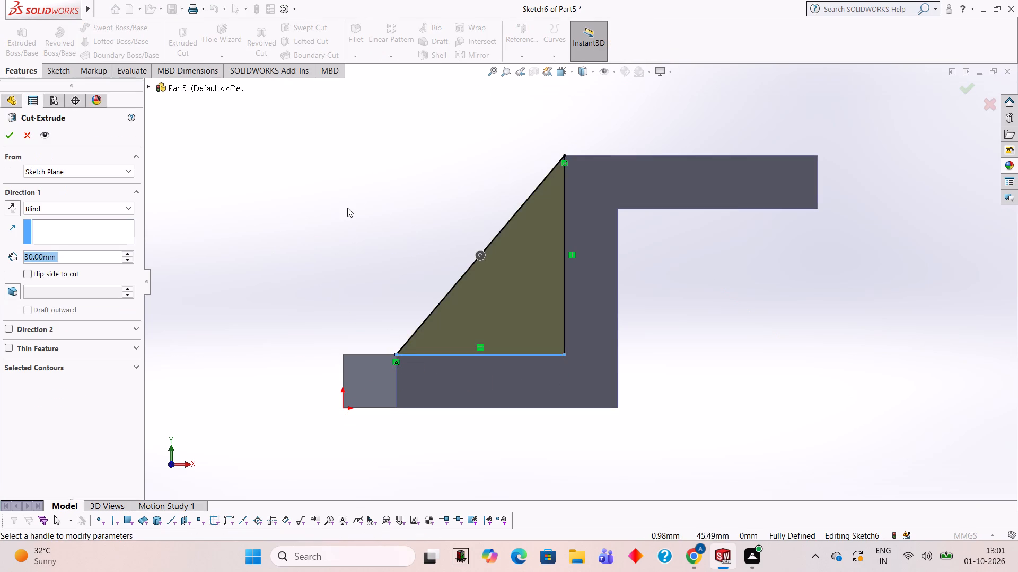
middle_click_drag(347, 208, 385, 272)
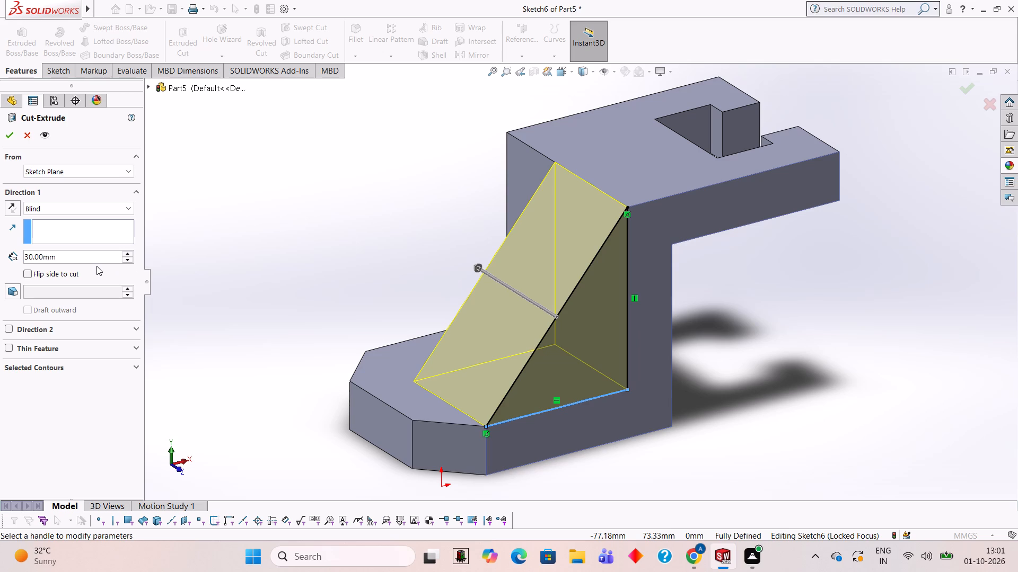
left_click(85, 261)
key("BackSpace")
key("BackSpace")
key("BackSpace")
key("BackSpace")
key("BackSpace")
key("BackSpace")
key("BackSpace")
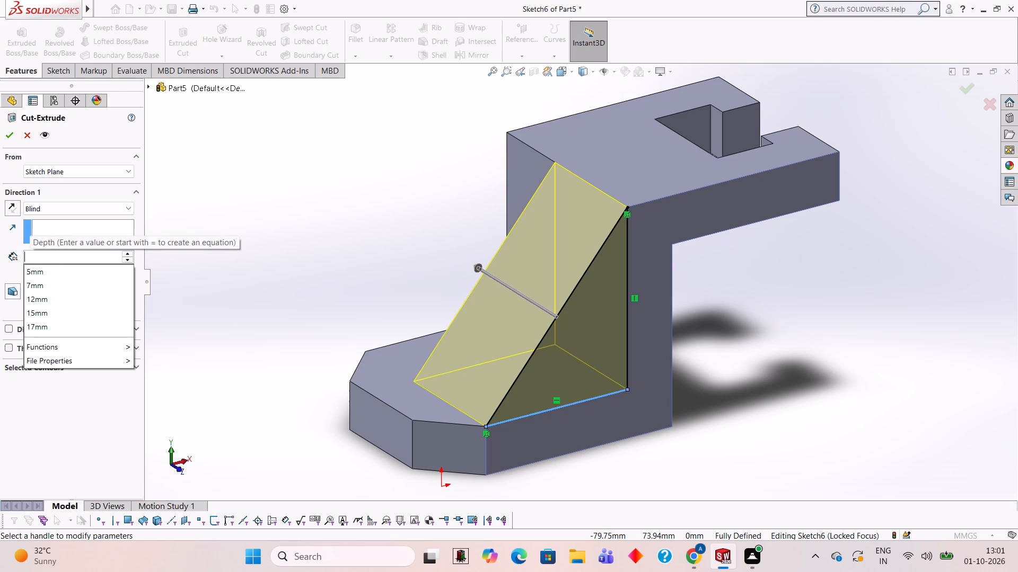
type("20")
key("Return")
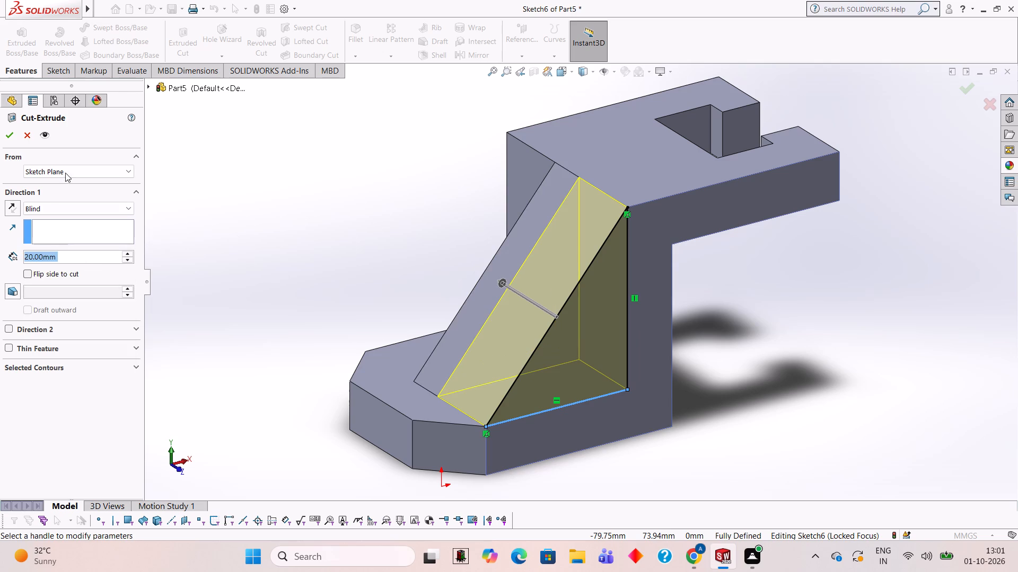
left_click(11, 135)
Examine the narrowed rib and the whole bracket from the front and from an oblique angle.
left_click(323, 257)
middle_click_drag(323, 256, 374, 278)
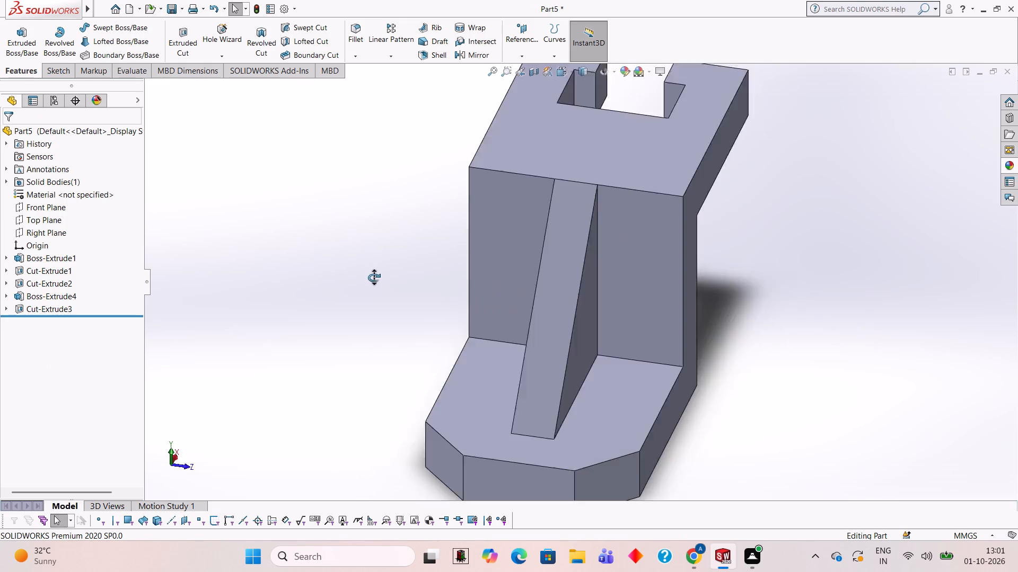
middle_click_drag(374, 278, 390, 265)
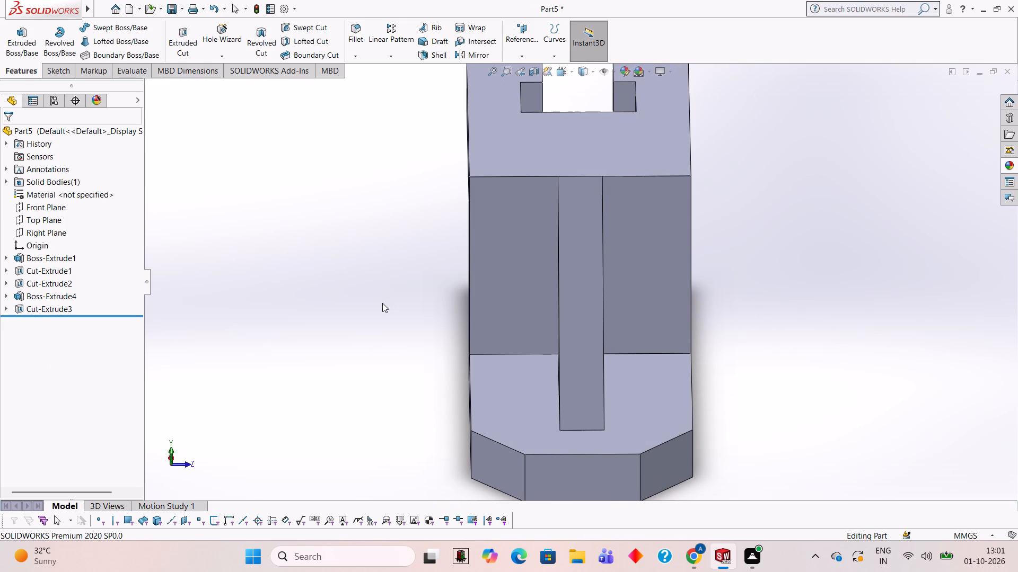
scroll(761, 281, "up", 2)
middle_click_drag(761, 281, 713, 276)
scroll(713, 276, "up", 1)
middle_click_drag(713, 276, 702, 276)
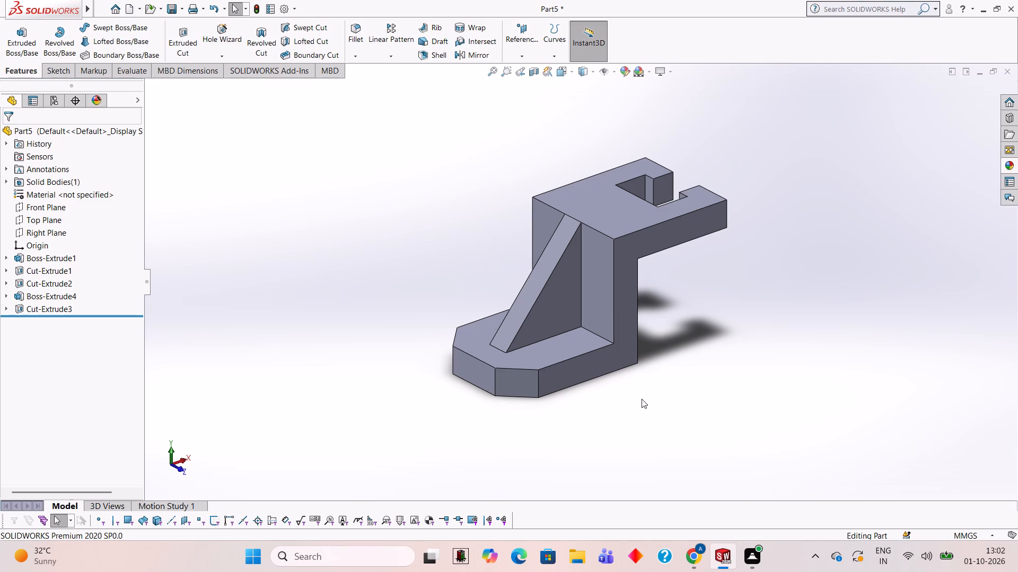
middle_click(652, 297)
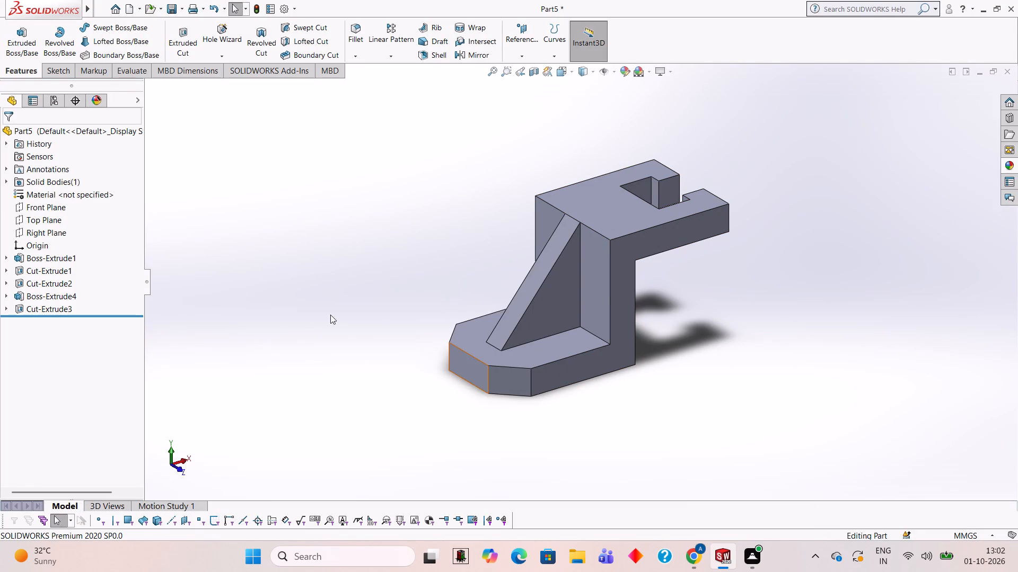
Apply the Blue LED appearance to the entire bracket body.
left_click(1017, 168)
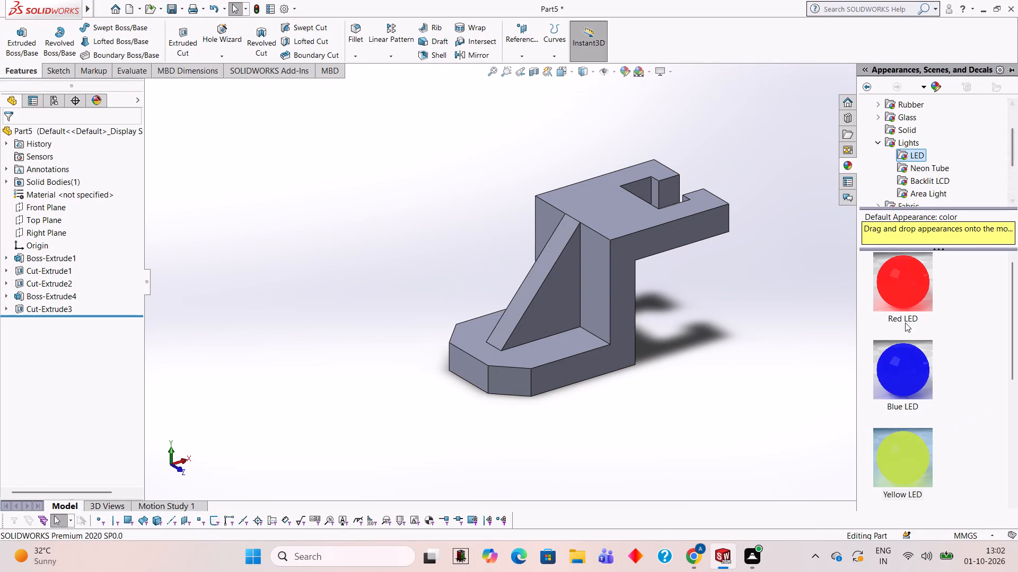
left_click_drag(894, 377, 653, 320)
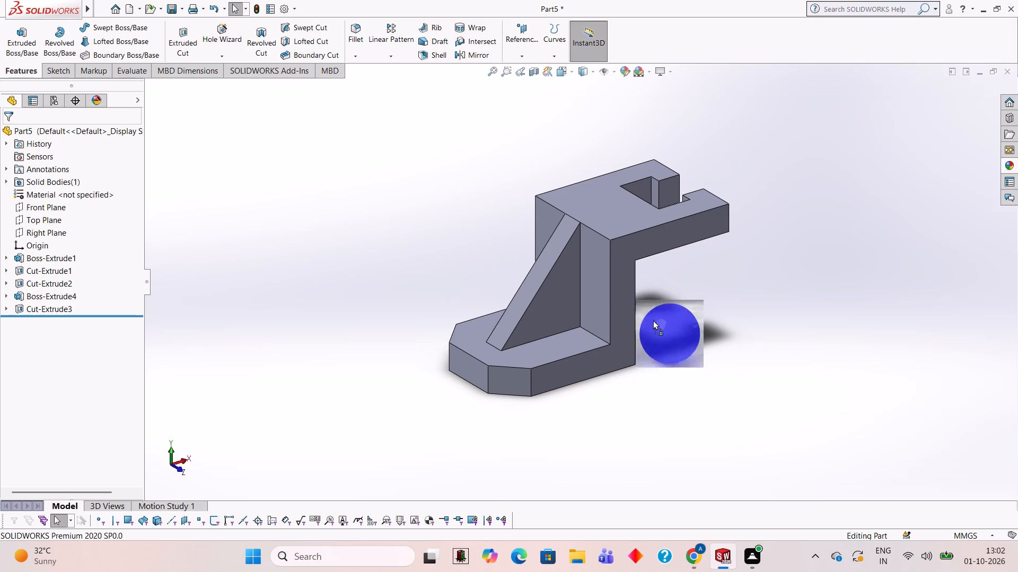
left_click_drag(653, 320, 583, 283)
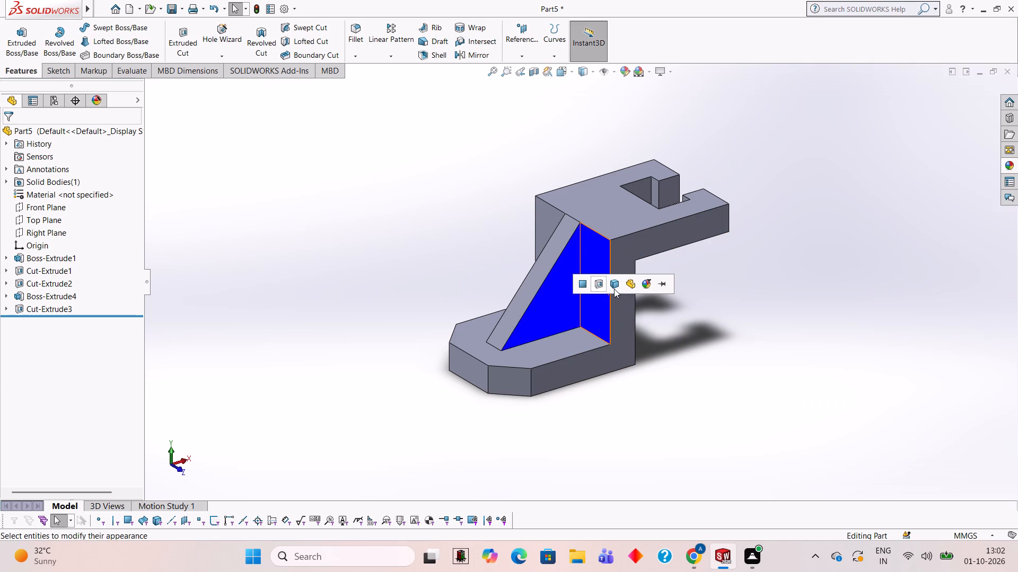
left_click(614, 287)
Apply the Red LED appearance to both triangular side faces of the rib.
left_click(1011, 160)
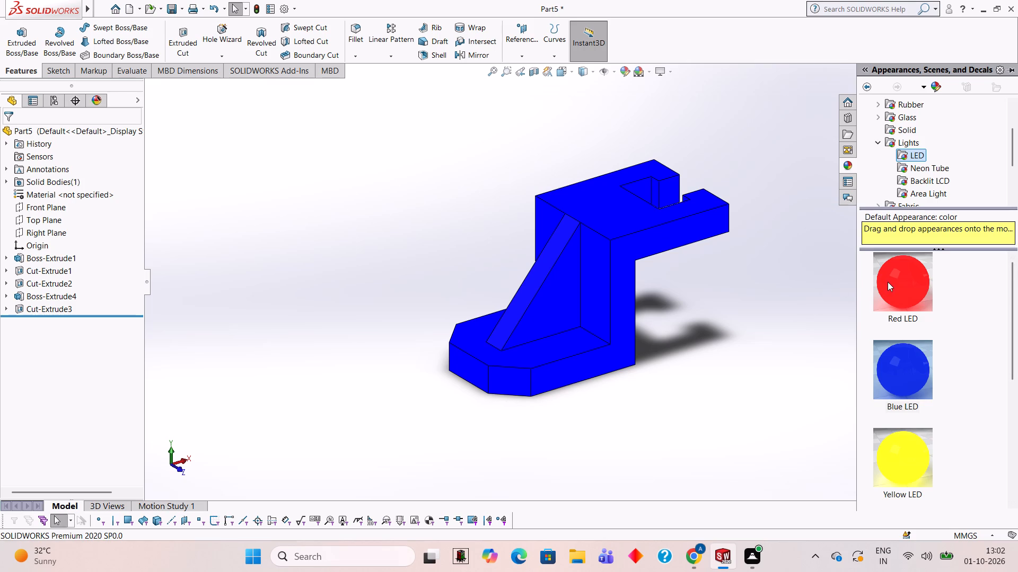
left_click_drag(909, 286, 557, 294)
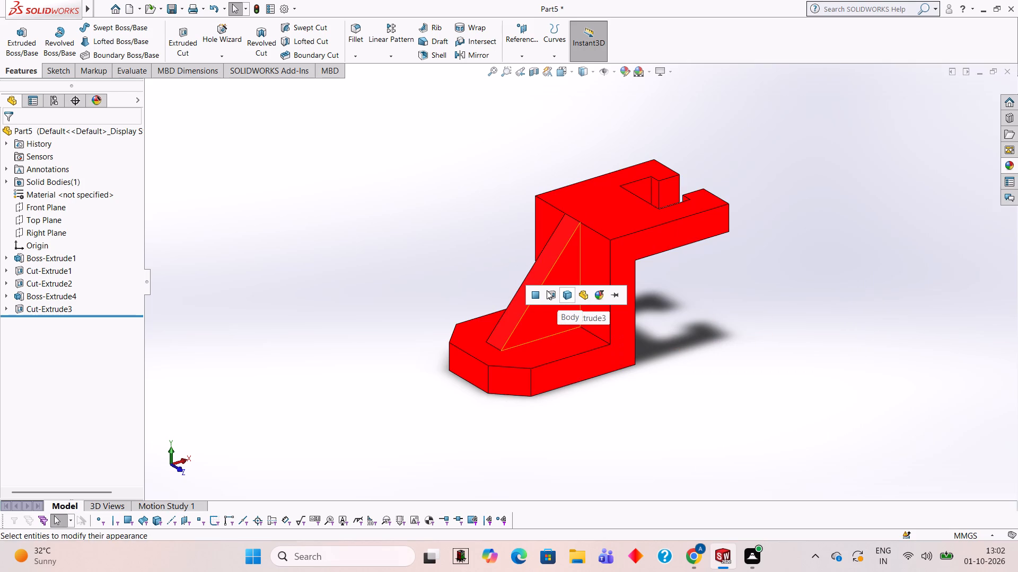
left_click(533, 298)
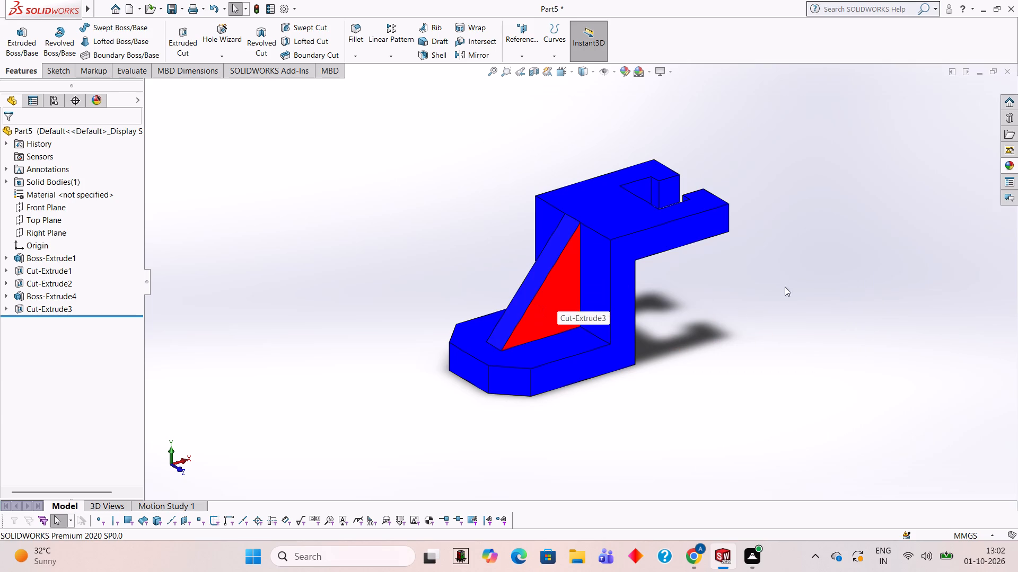
middle_click_drag(674, 283, 814, 292)
scroll(680, 293, "down", 2)
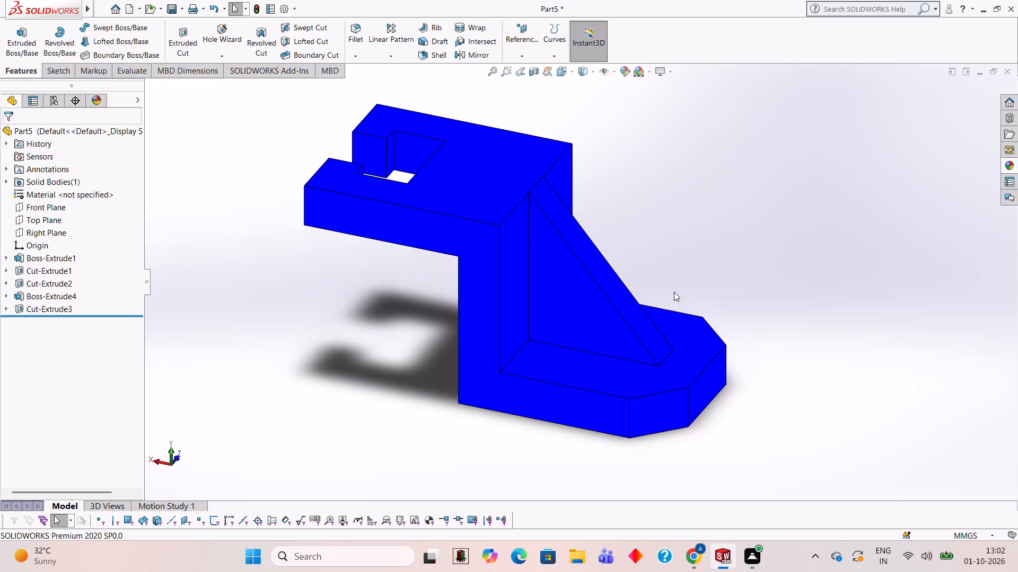
left_click(1015, 167)
left_click_drag(902, 279, 616, 310)
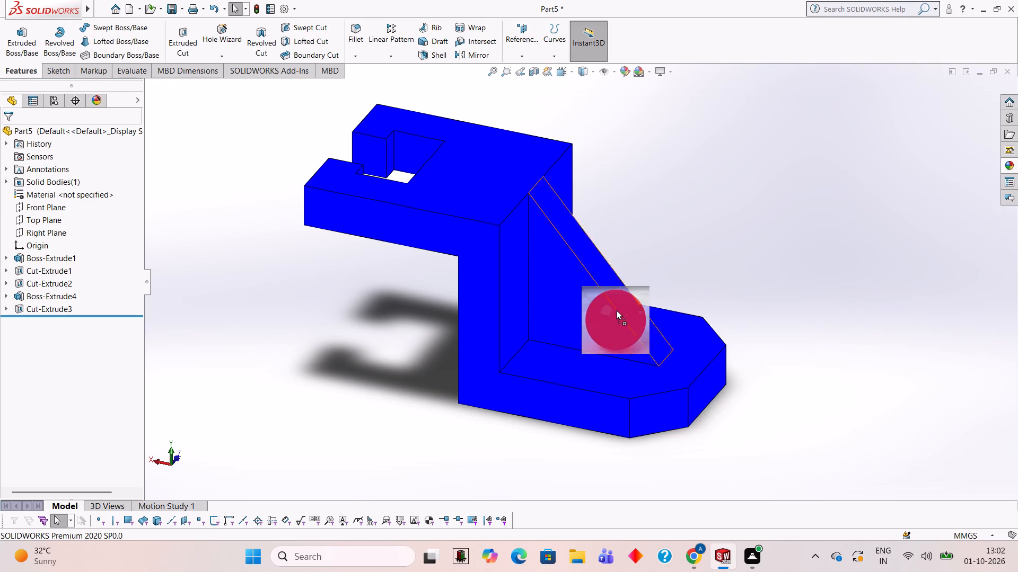
left_click_drag(616, 310, 582, 289)
left_click(582, 289)
Apply the Red LED appearance to the rib's sloped face.
middle_click_drag(709, 255, 636, 265)
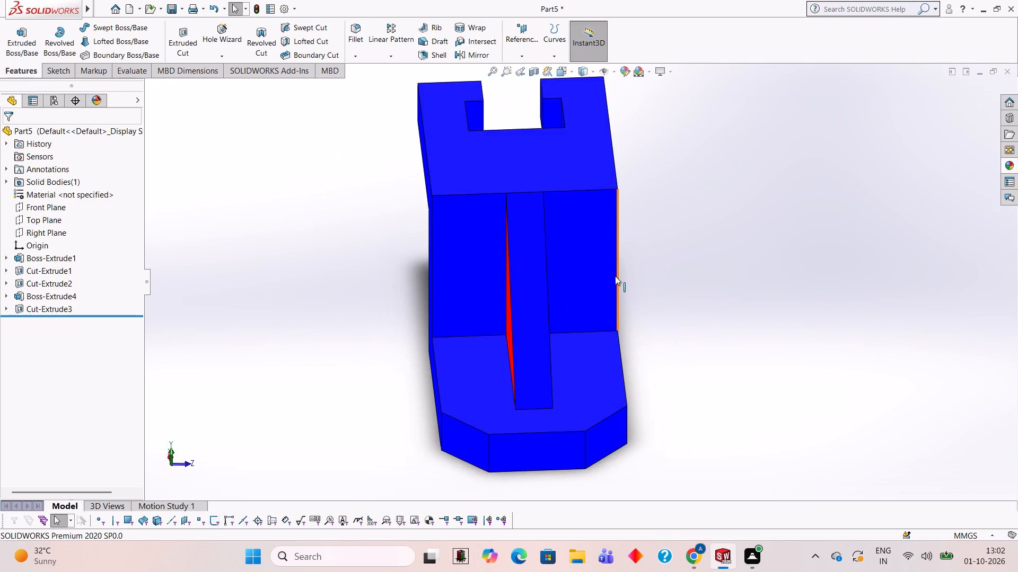
scroll(577, 274, "down", 2)
middle_click_drag(738, 249, 701, 282)
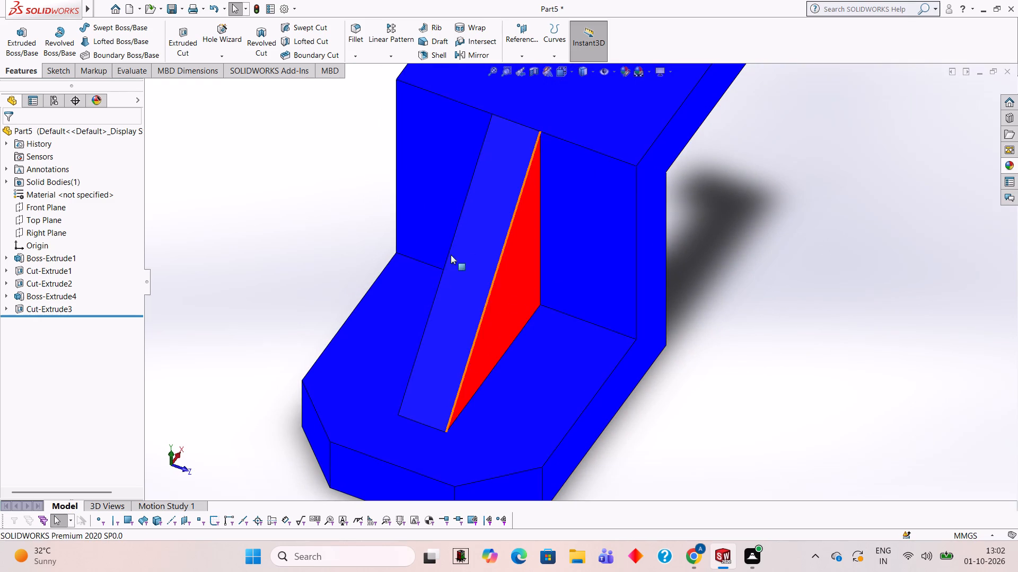
left_click(1011, 168)
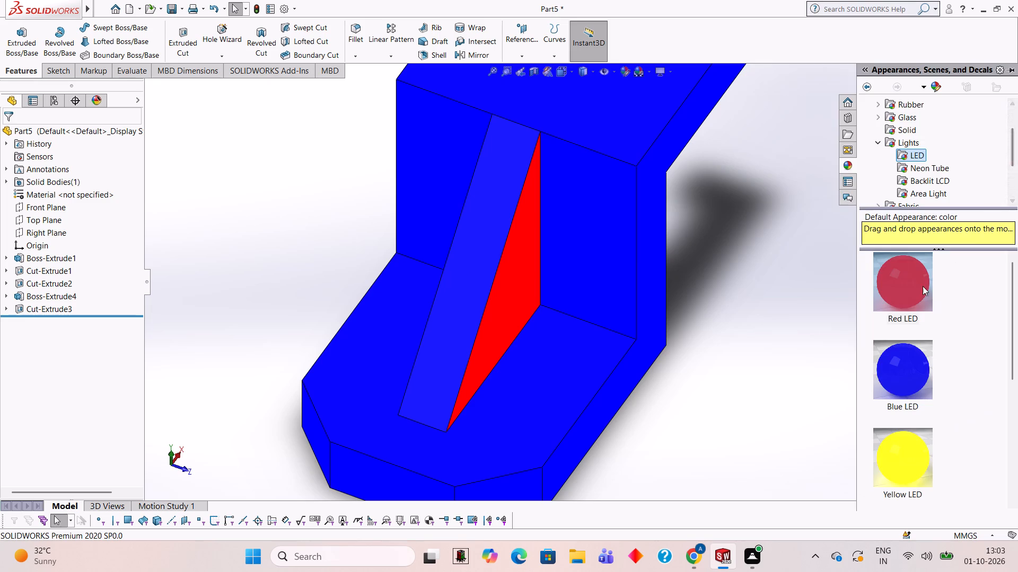
left_click_drag(917, 284, 490, 262)
left_click(490, 262)
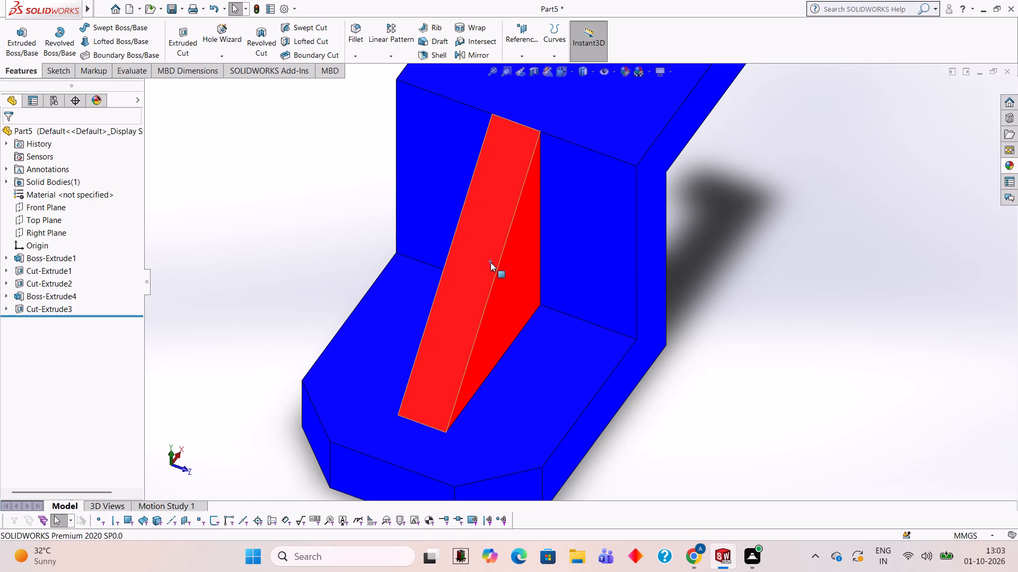
Apply the Red LED appearance to the T-slot's side walls on one side, at the narrow opening and in the wide inner section.
scroll(706, 289, "up", 4)
middle_click_drag(706, 289, 676, 290)
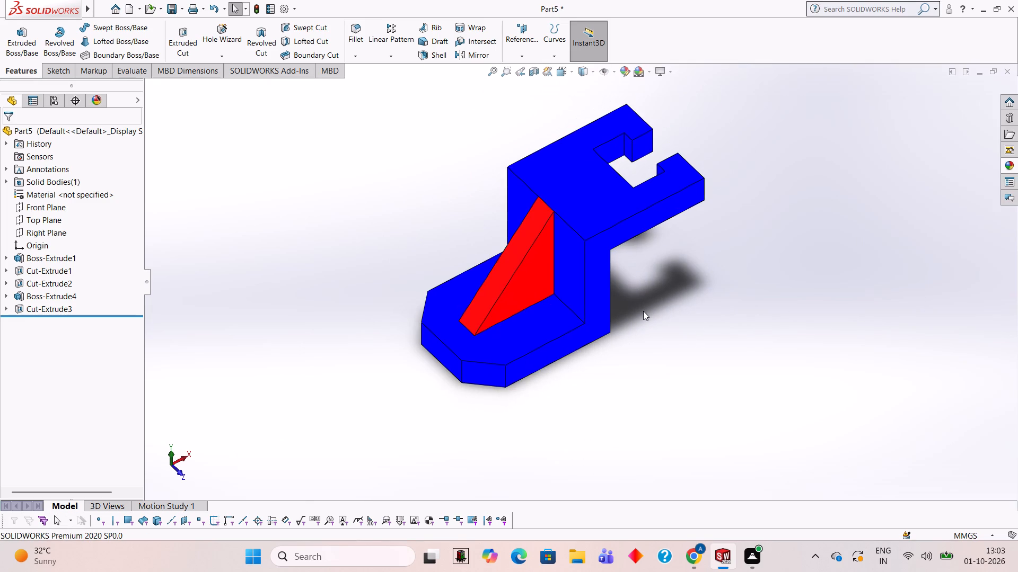
scroll(652, 165, "down", 3)
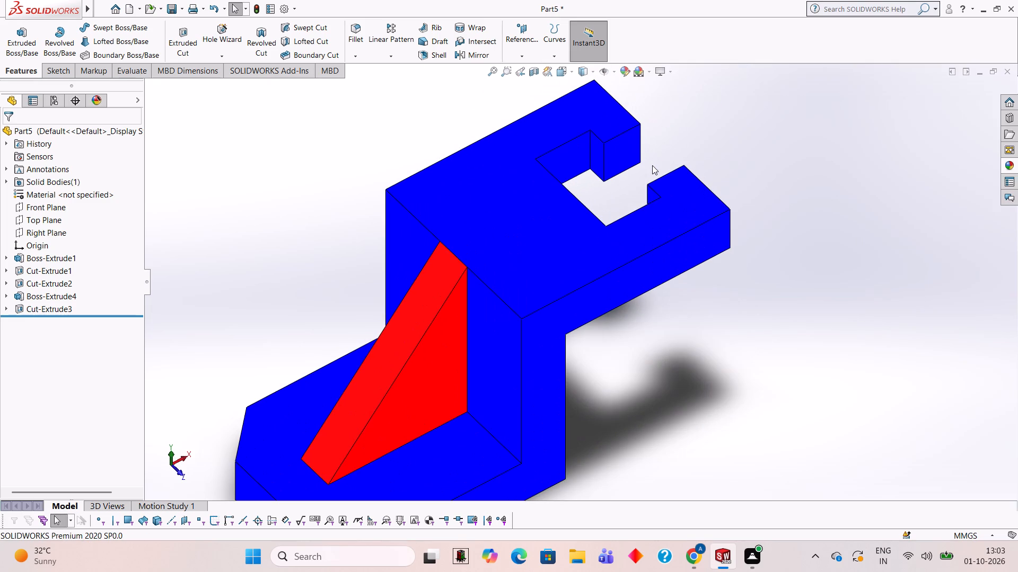
left_click(1013, 163)
left_click_drag(907, 293, 883, 284)
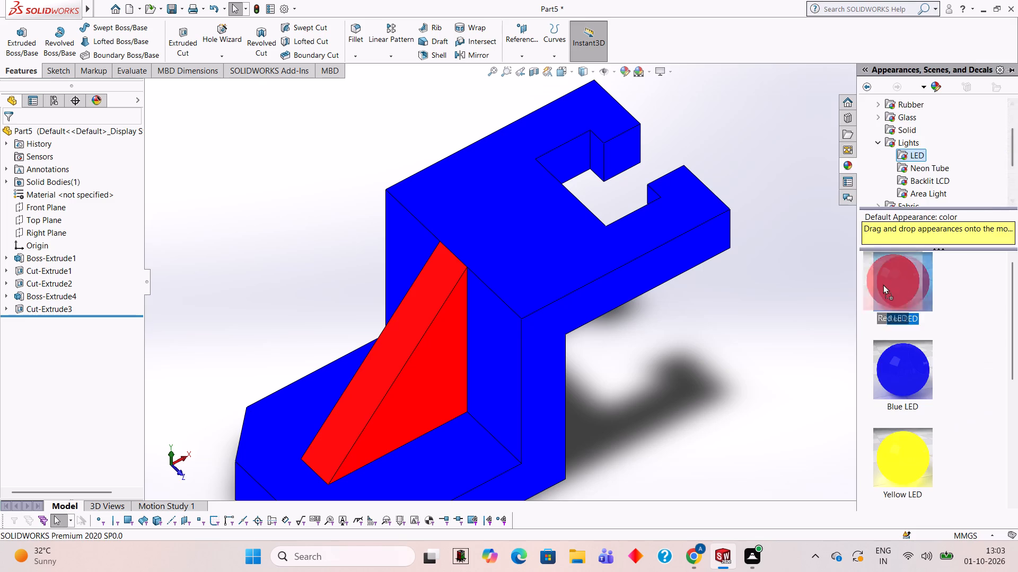
left_click_drag(883, 284, 635, 157)
left_click(635, 158)
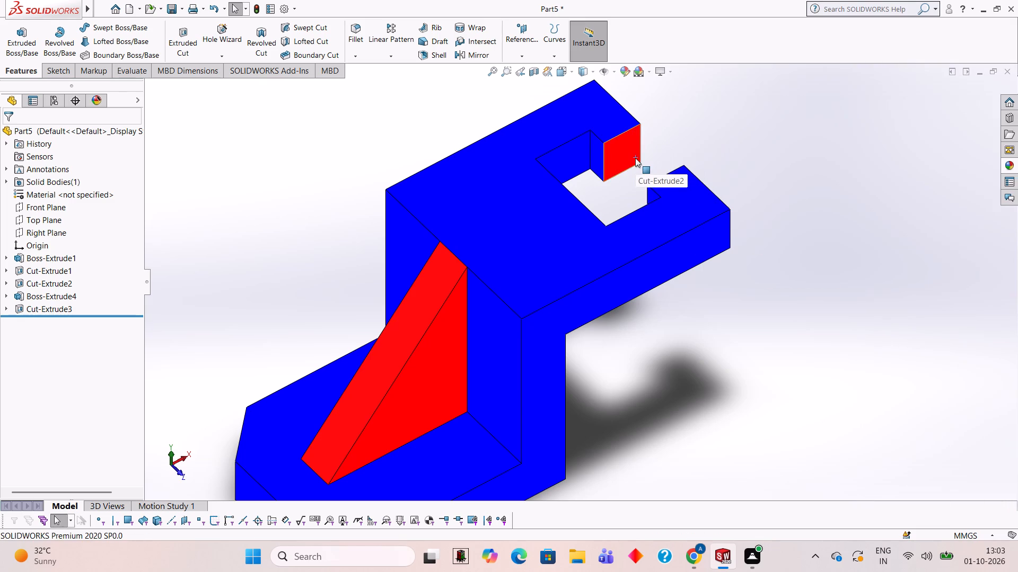
middle_click_drag(698, 133, 622, 151)
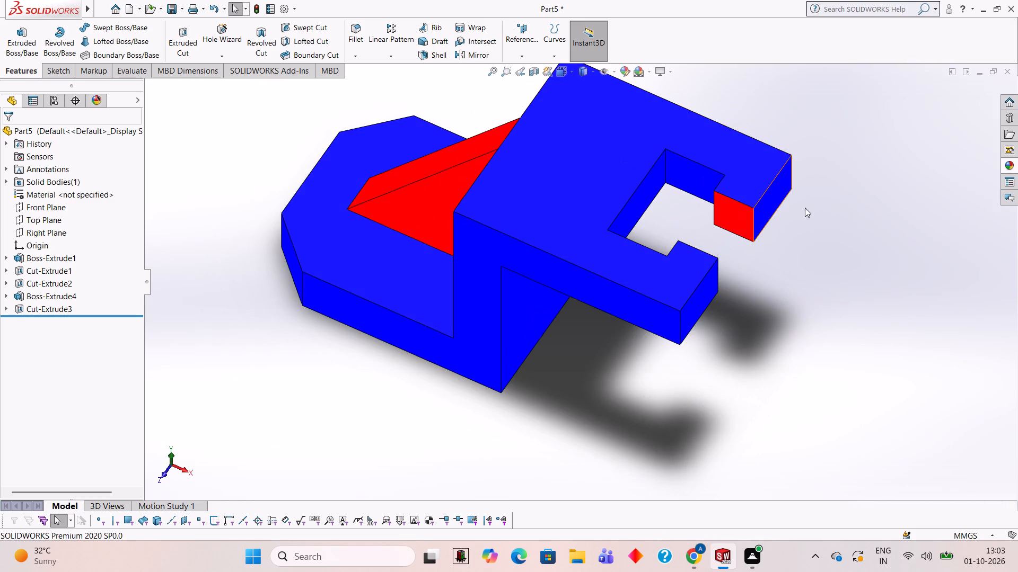
left_click(1008, 167)
left_click_drag(924, 287, 656, 198)
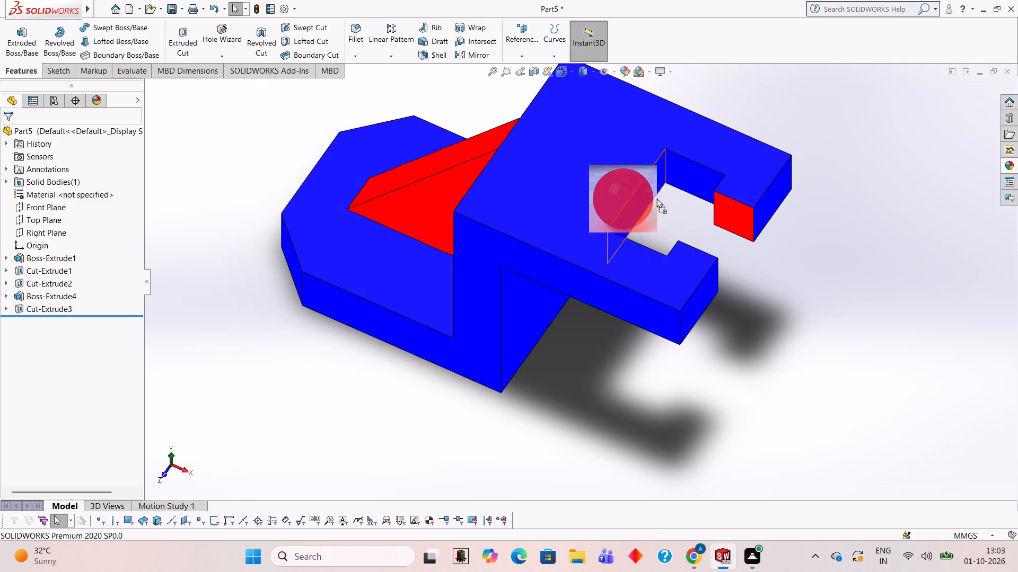
left_click_drag(656, 198, 703, 191)
left_click(703, 192)
Apply the Red LED appearance to the inner end wall of the T-shaped slot.
middle_click_drag(814, 228, 792, 155)
scroll(762, 177, "down", 2)
left_click(1013, 166)
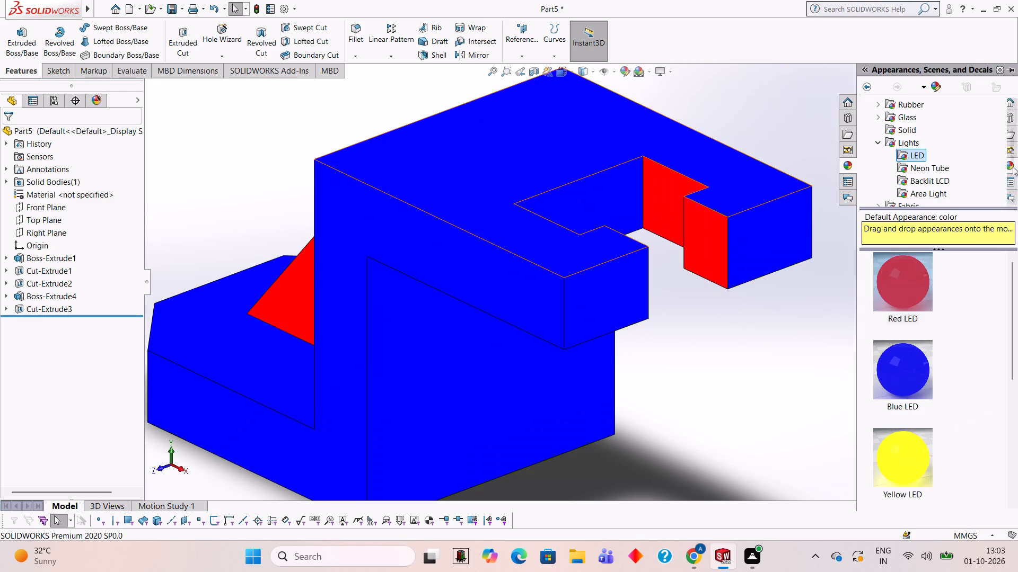
left_click_drag(910, 278, 598, 190)
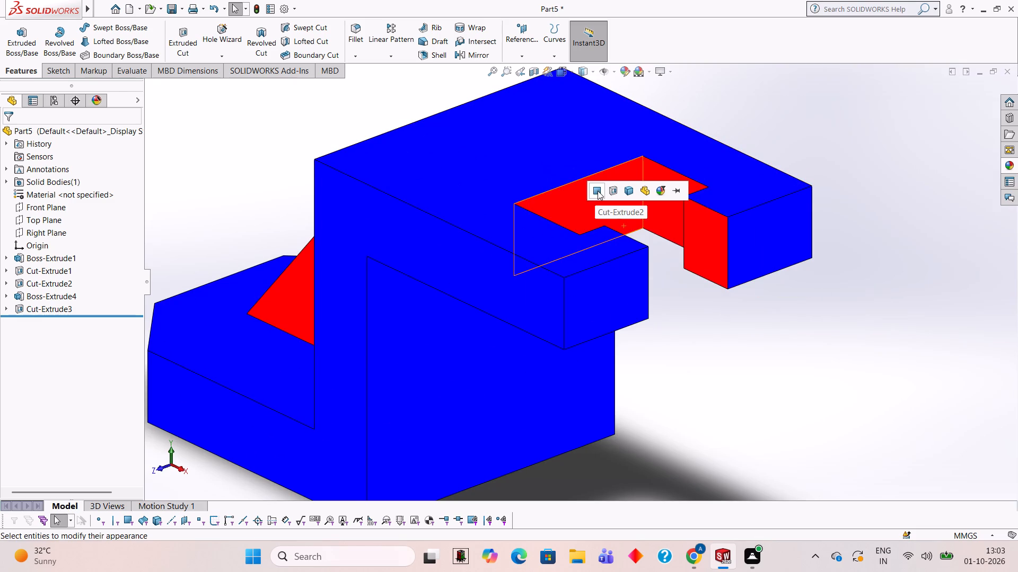
left_click(598, 191)
Apply the Red LED appearance to the T-slot's opposite side walls, in the wide inner section and at the narrow opening.
middle_click_drag(792, 262, 664, 262)
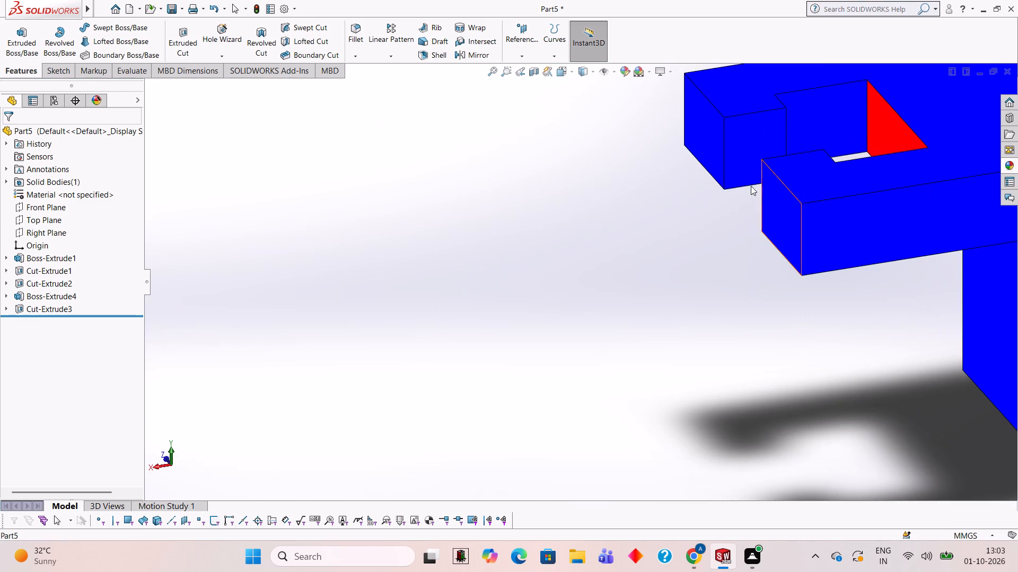
left_click(1005, 164)
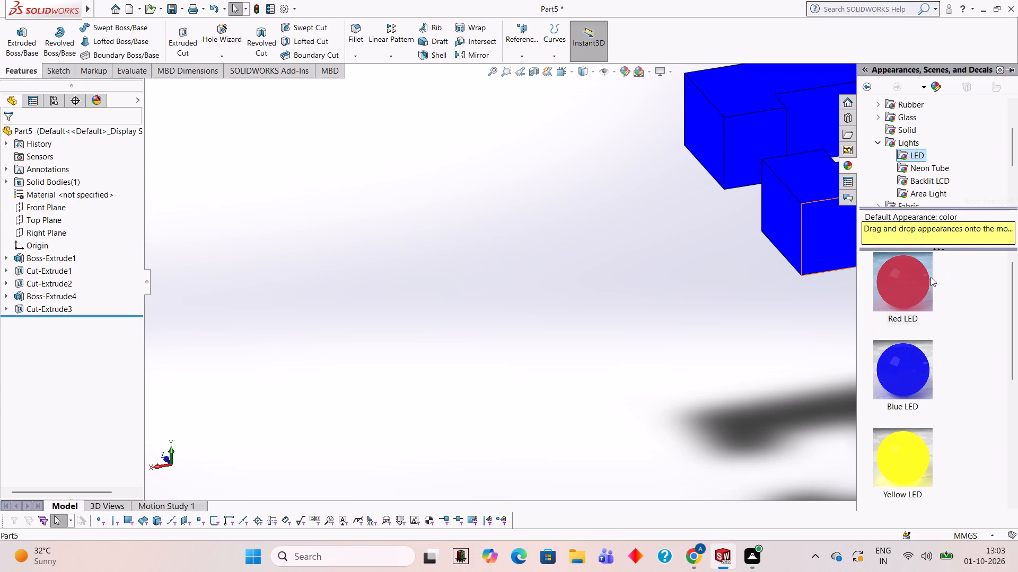
left_click_drag(920, 278, 862, 101)
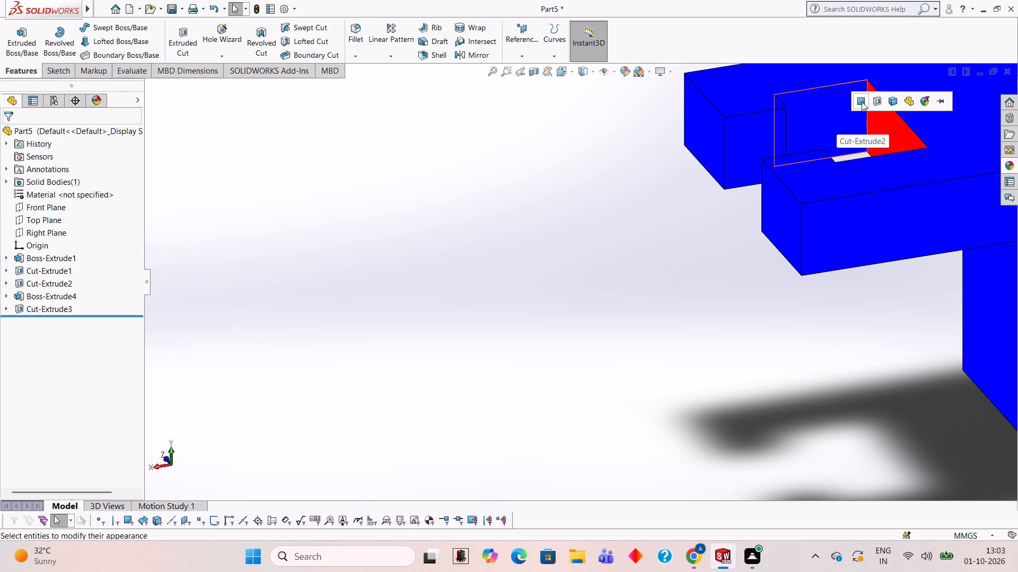
left_click(862, 102)
left_click(1008, 160)
left_click_drag(919, 285, 777, 141)
left_click(777, 141)
scroll(777, 141, "up", 3)
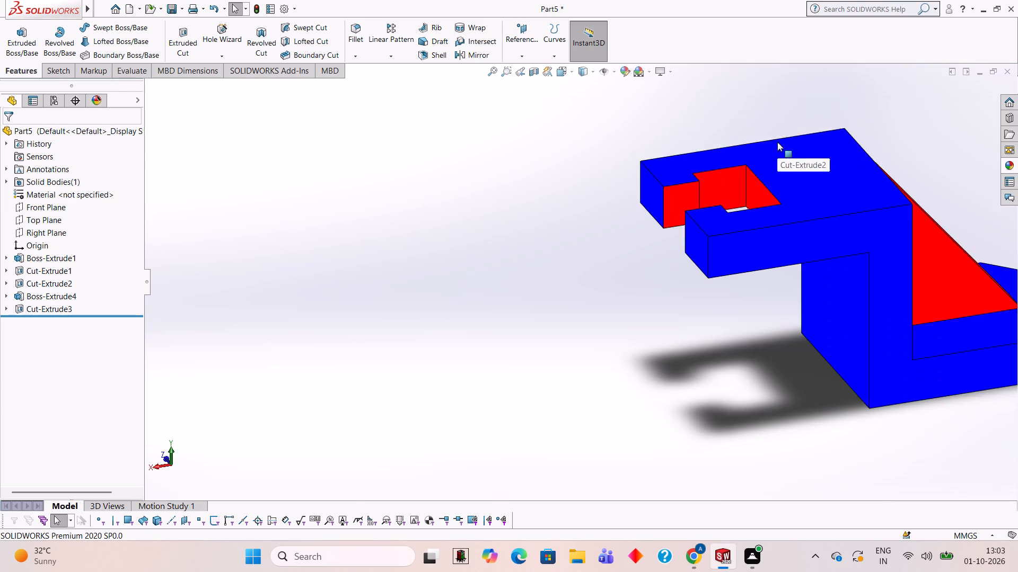
scroll(777, 142, "up", 1)
middle_click_drag(777, 141, 950, 204)
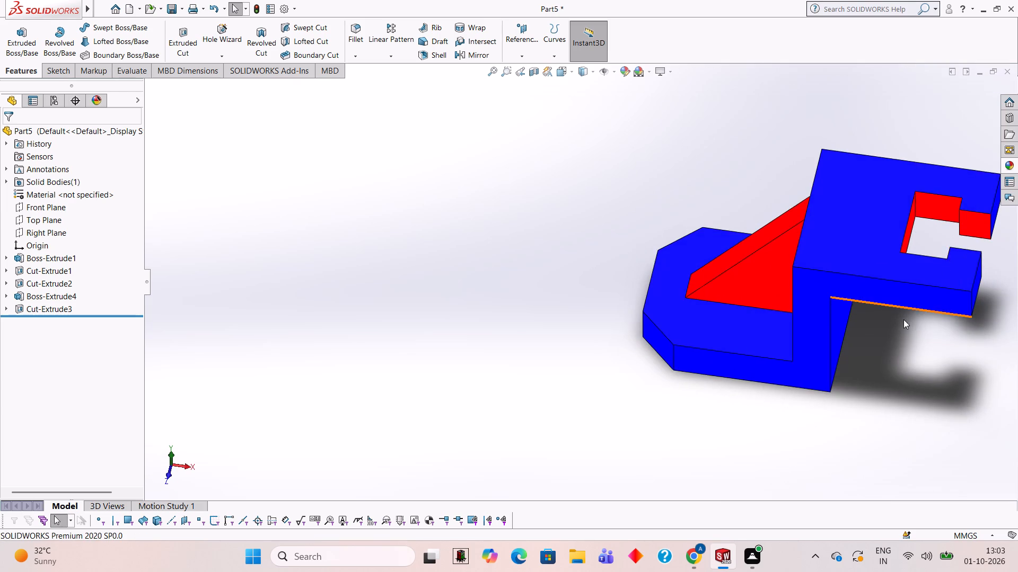
Apply the Red LED appearance to the T-slot's shoulder face on one arm, between the narrow opening and the wide section.
scroll(903, 319, "up", 1)
middle_click_drag(910, 319, 942, 255)
middle_click_drag(760, 246, 771, 281)
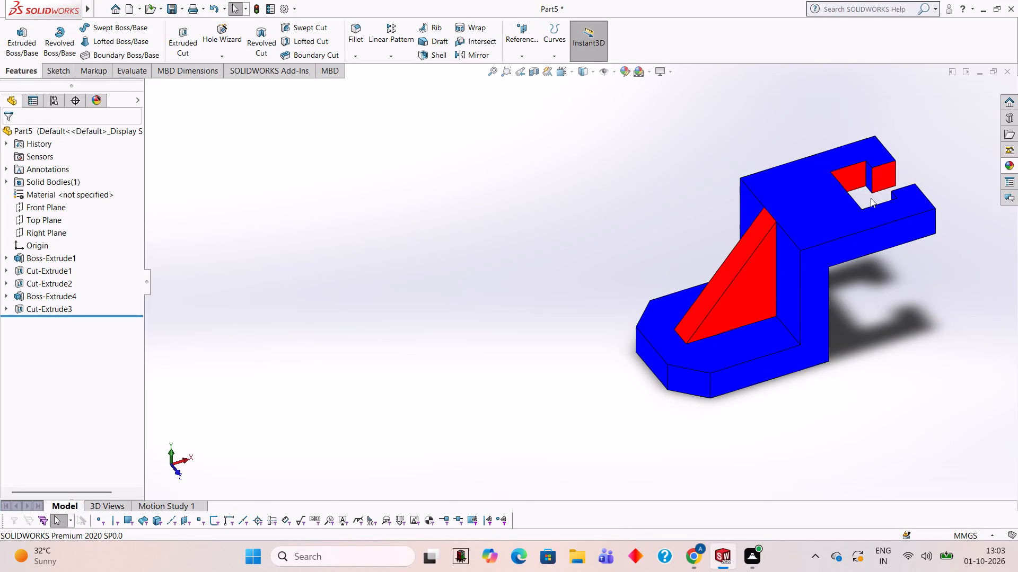
middle_click_drag(882, 203, 909, 218)
scroll(838, 151, "down", 3)
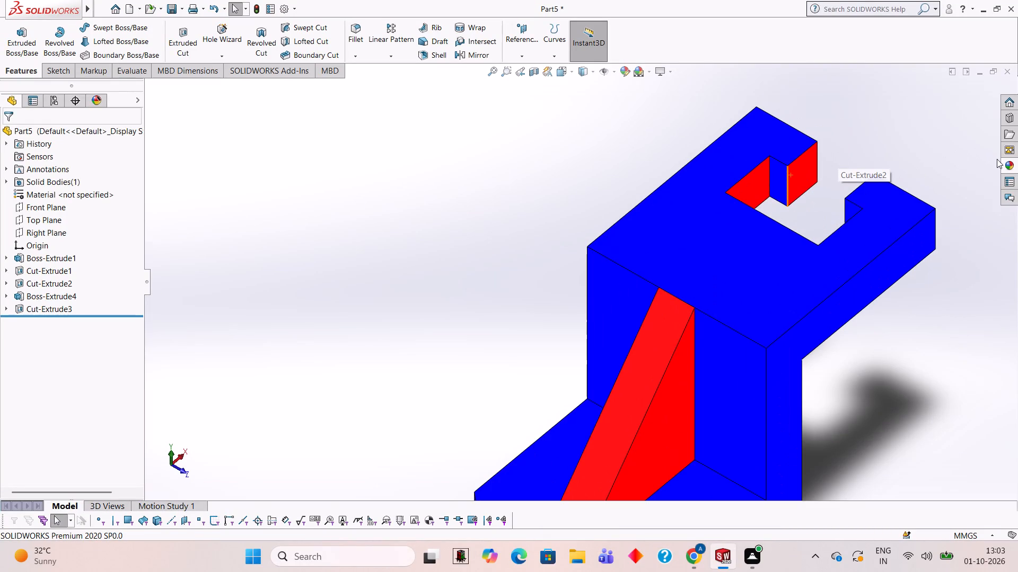
left_click(1004, 163)
left_click_drag(922, 281, 922, 281)
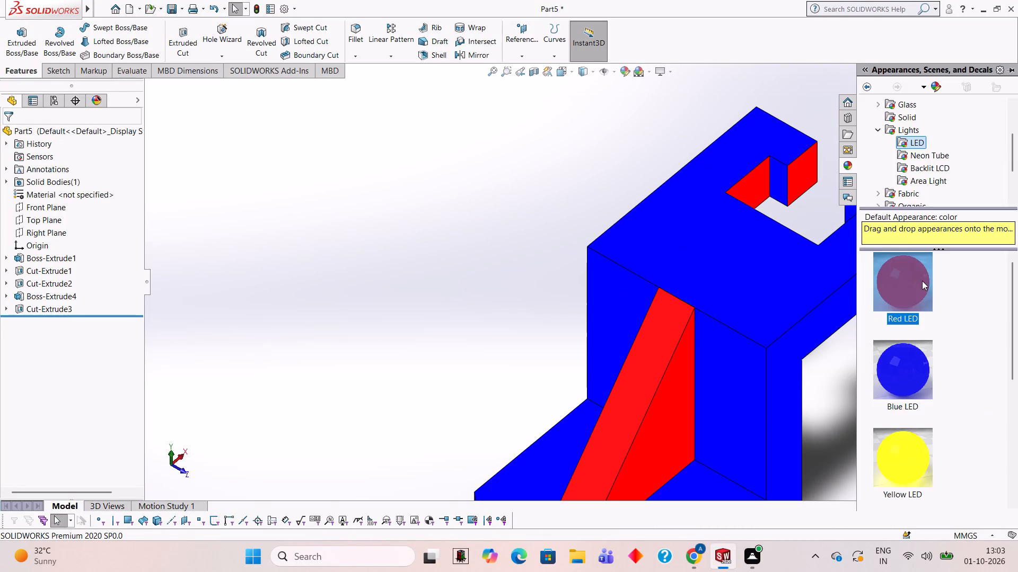
left_click_drag(922, 281, 794, 190)
scroll(794, 190, "down", 2)
scroll(864, 138, "down", 3)
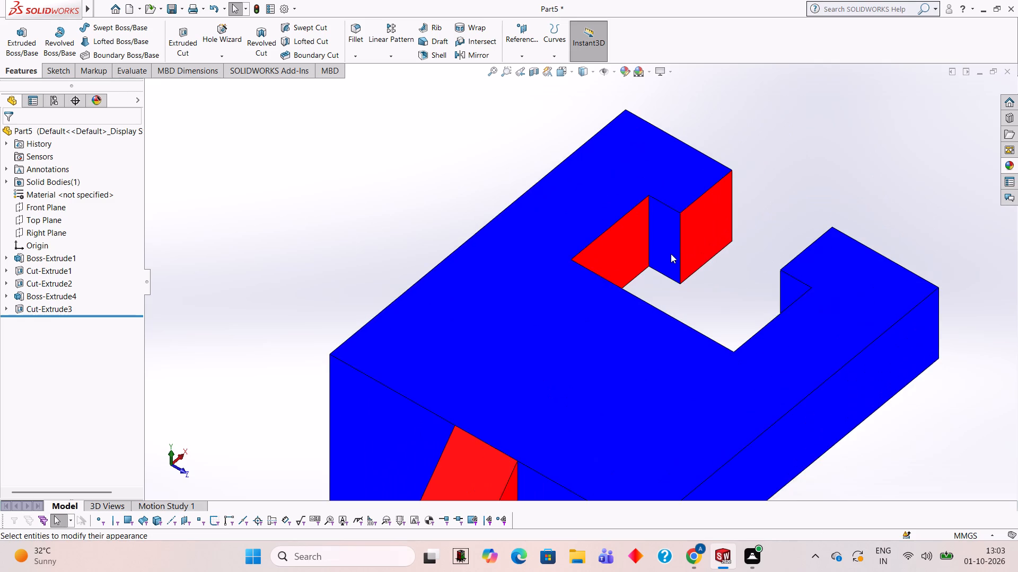
scroll(669, 254, "down", 1)
left_click(1006, 166)
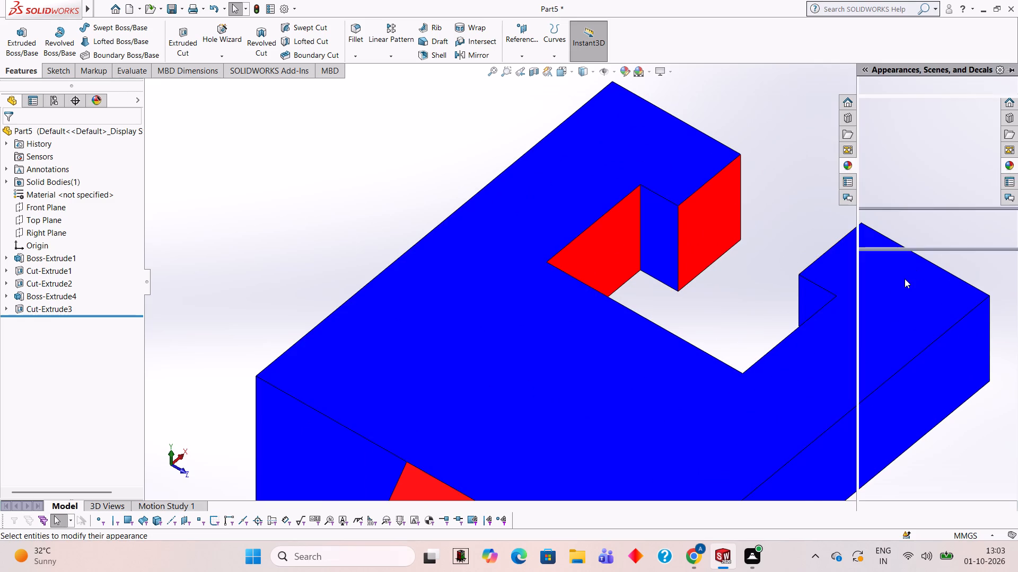
left_click_drag(905, 279, 665, 228)
left_click(665, 228)
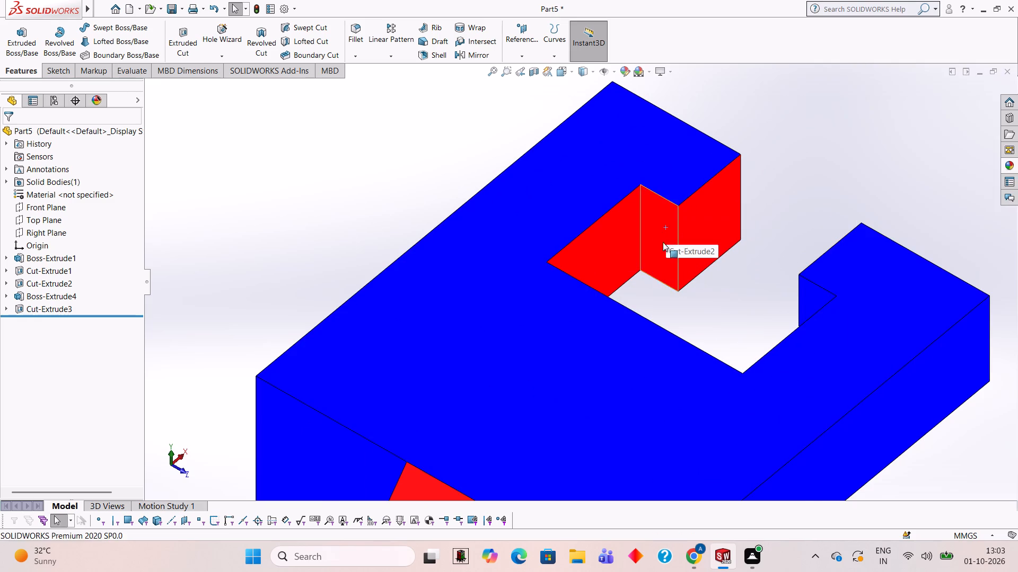
Apply the Red LED appearance to the T-slot's remaining blue shoulder face, on the opposite arm.
middle_click_drag(620, 272, 717, 286)
scroll(809, 87, "down", 2)
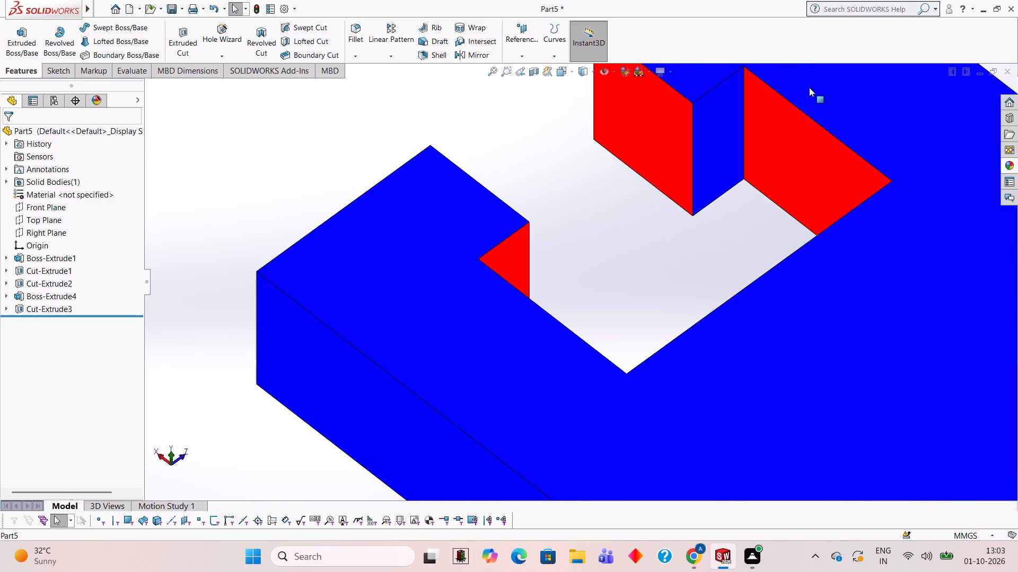
left_click(1009, 162)
left_click_drag(915, 271, 893, 247)
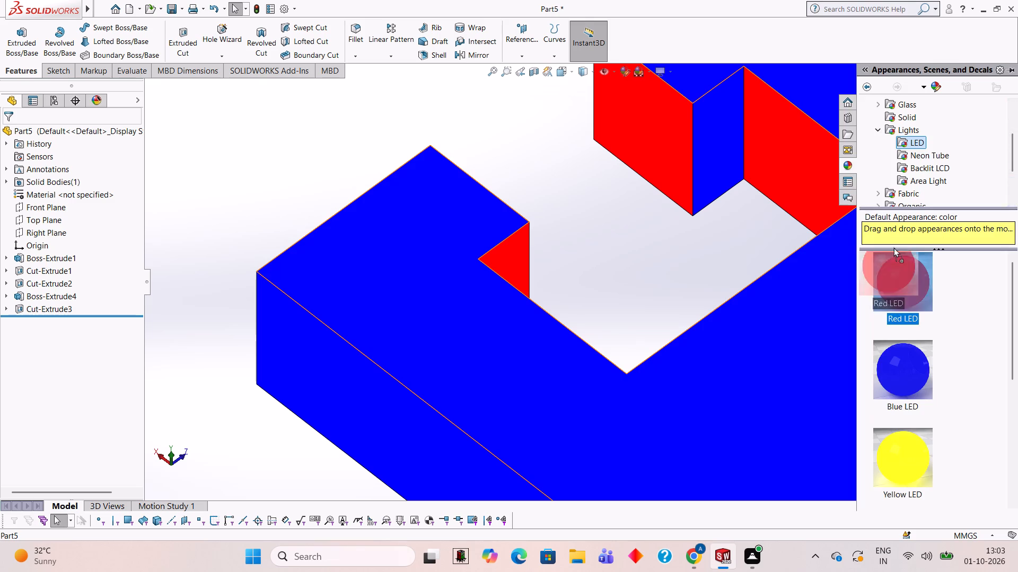
left_click_drag(893, 247, 737, 110)
left_click(737, 110)
Examine the whole bracket from both sides to check the colouring of the rib and T-slot faces.
scroll(743, 128, "up", 4)
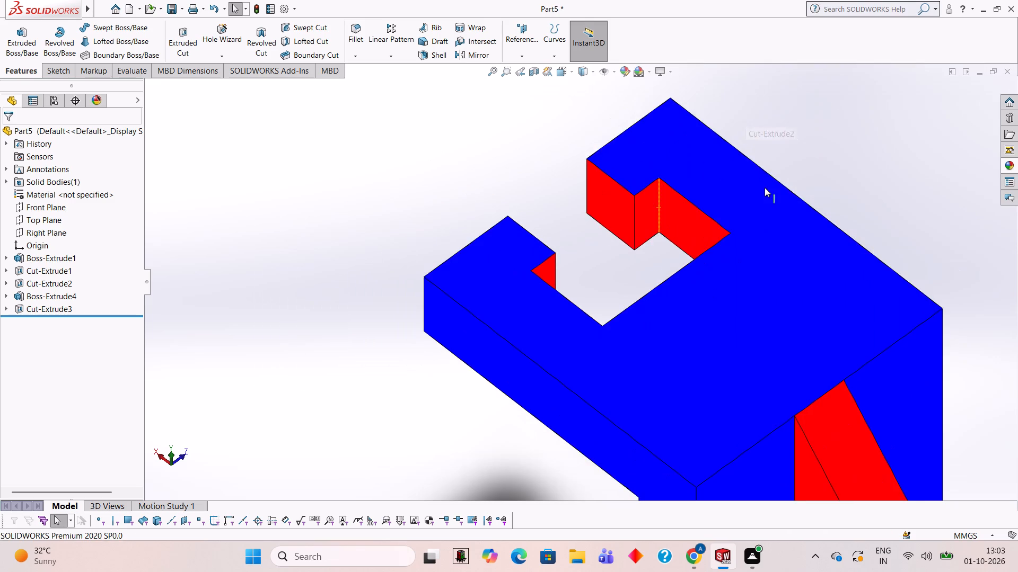
scroll(765, 187, "up", 3)
scroll(800, 260, "up", 2)
scroll(782, 300, "up", 1)
middle_click_drag(820, 262, 821, 279)
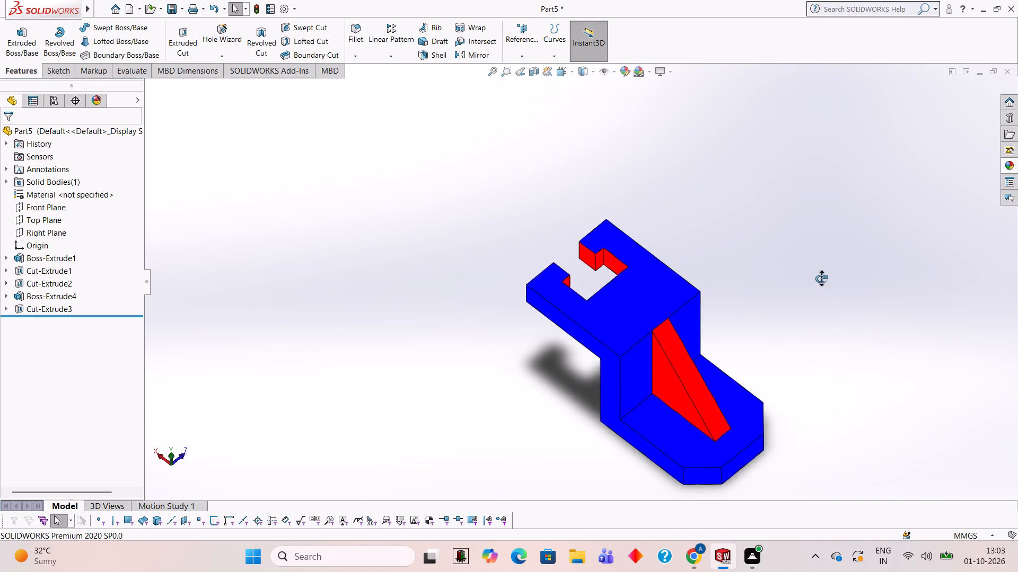
middle_click_drag(821, 279, 710, 252)
scroll(716, 272, "down", 2)
scroll(724, 415, "up", 2)
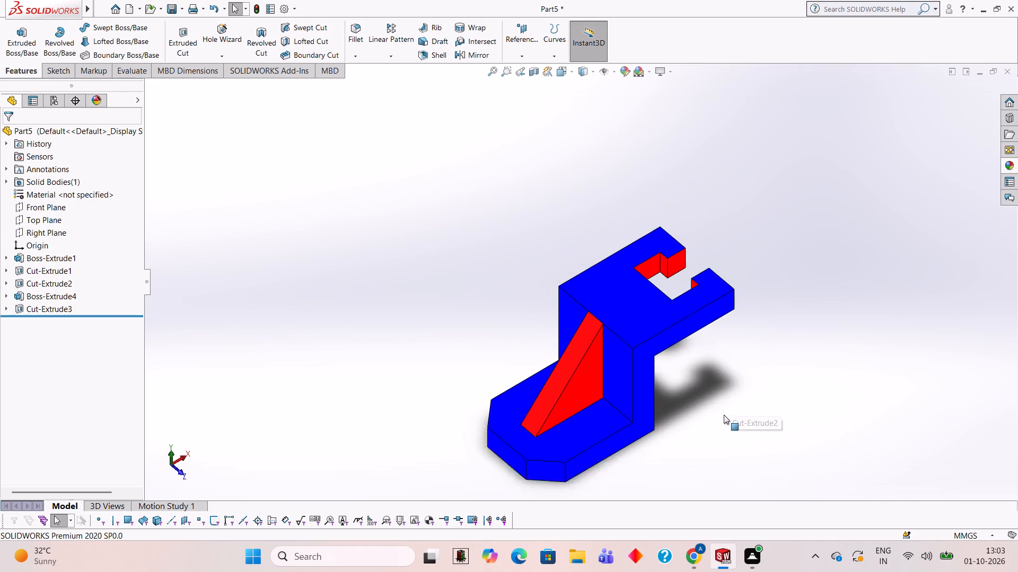
scroll(724, 415, "up", 1)
scroll(709, 418, "down", 1)
scroll(524, 360, "down", 3)
scroll(487, 380, "up", 1)
scroll(487, 379, "down", 1)
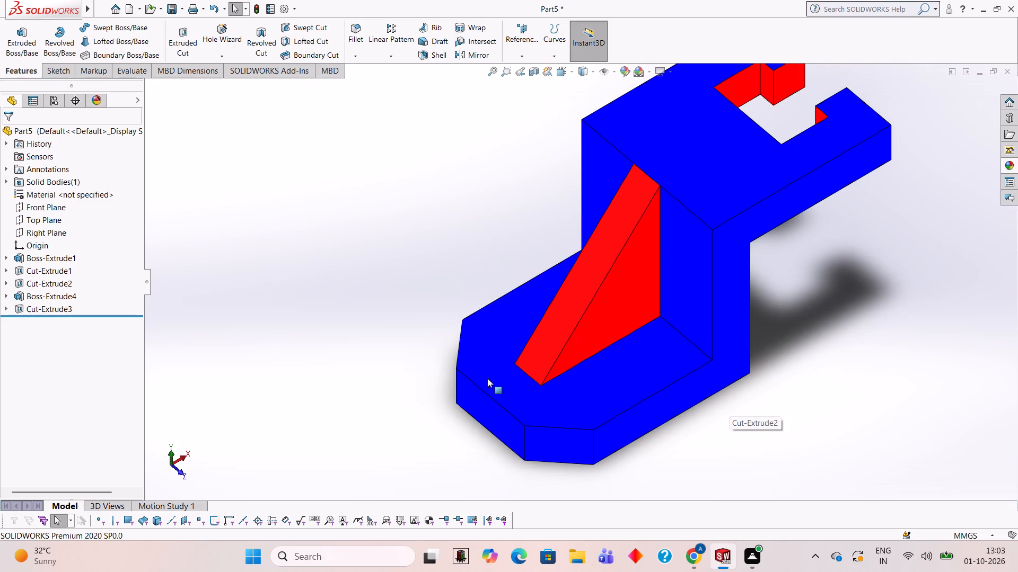
scroll(565, 195, "up", 2)
scroll(580, 126, "down", 1)
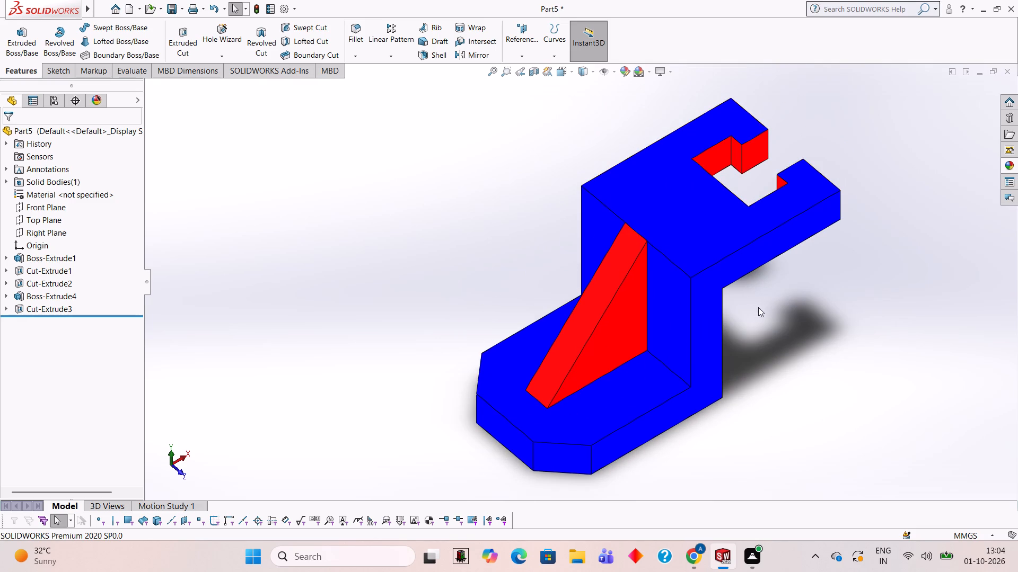
Apply the Yellow LED appearance to both Z-shaped side faces of the bracket.
left_click(1016, 161)
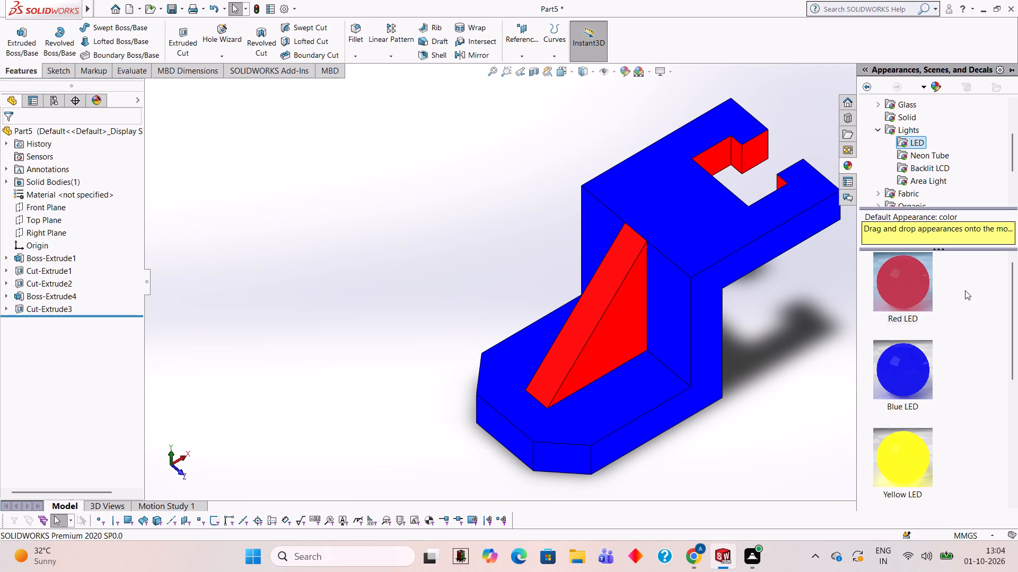
left_click_drag(921, 443, 749, 448)
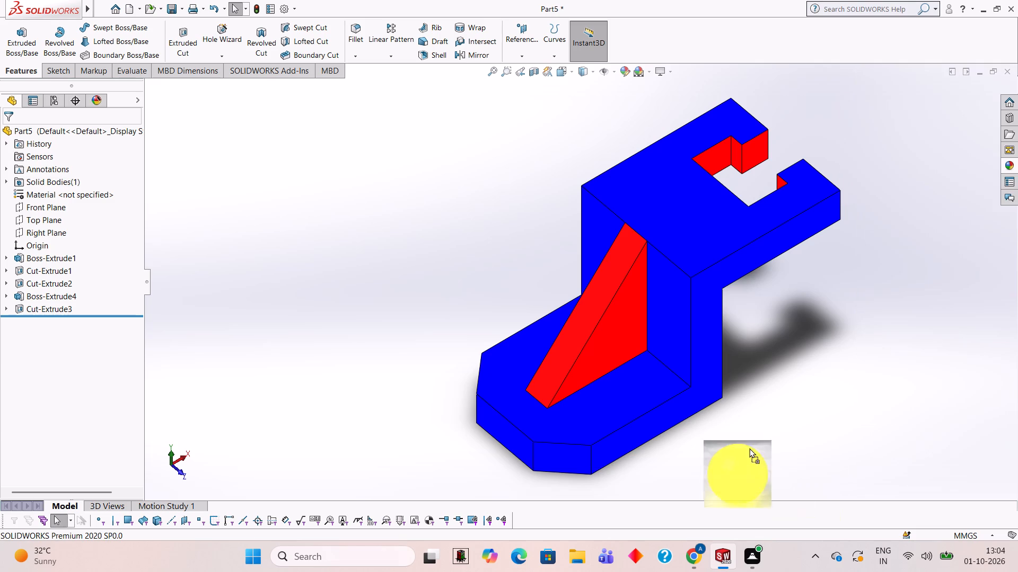
left_click_drag(749, 448, 721, 286)
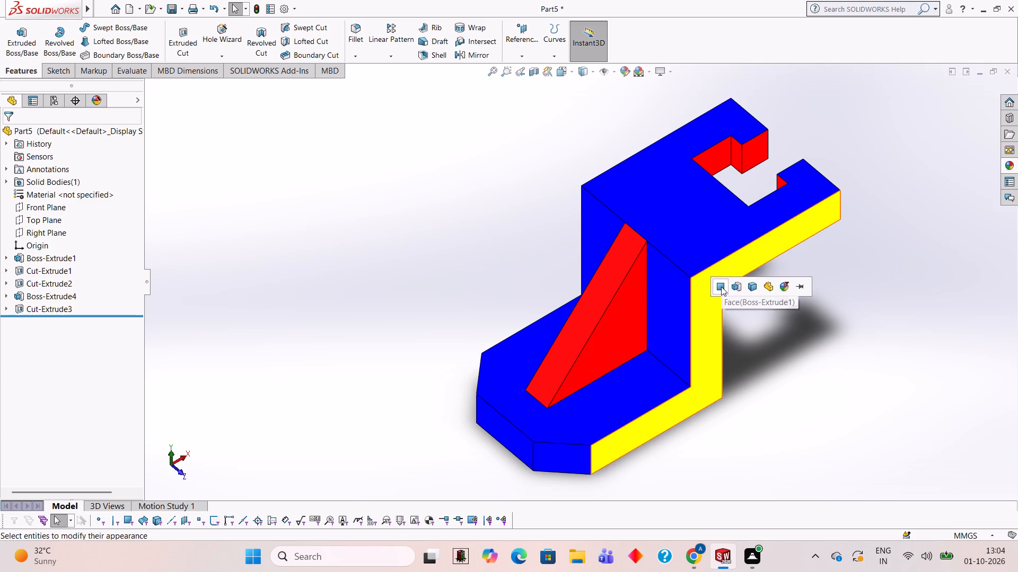
left_click(721, 287)
middle_click_drag(756, 333, 902, 307)
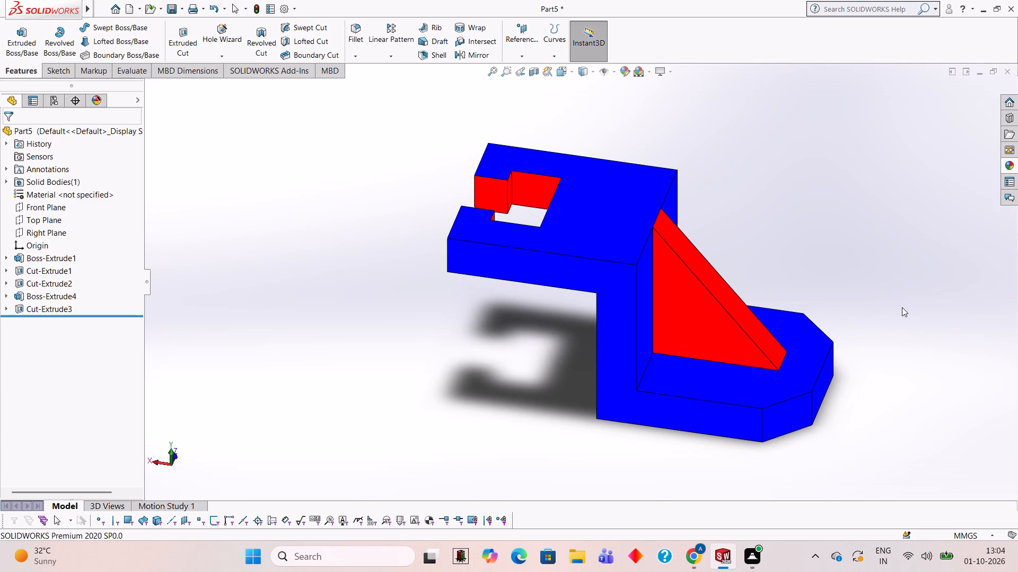
left_click(1005, 167)
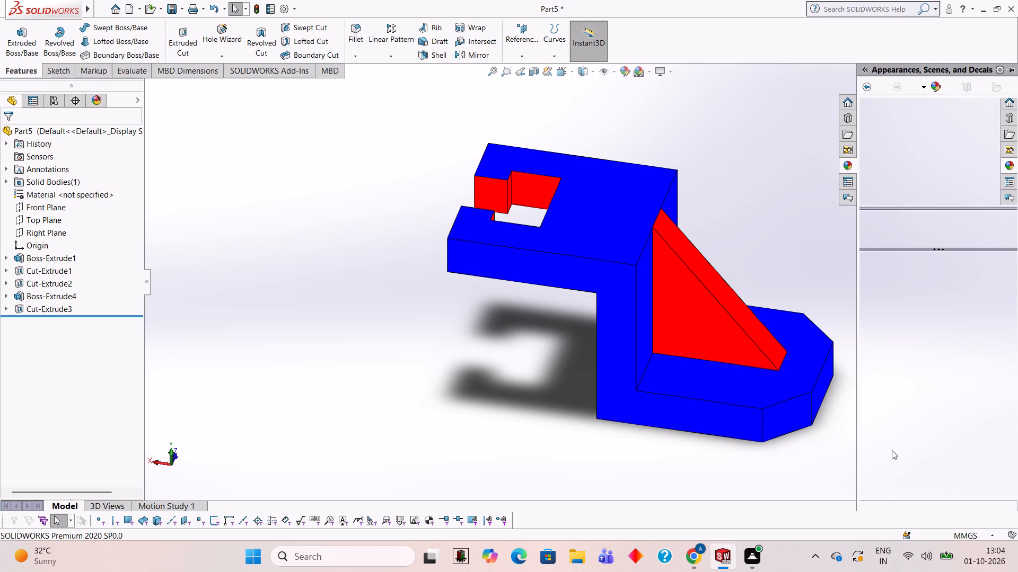
left_click_drag(901, 479, 621, 313)
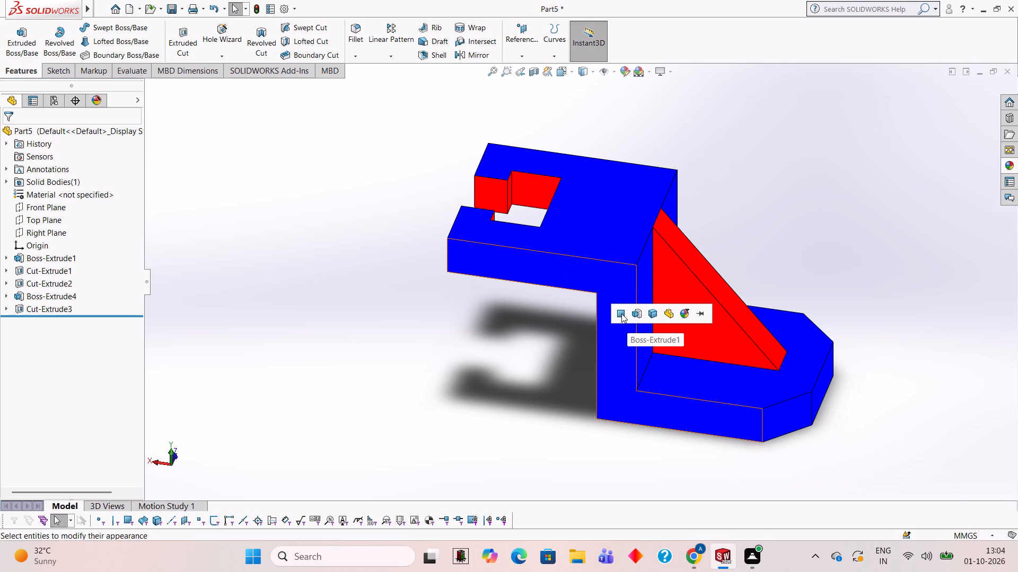
left_click(621, 314)
Apply the Yellow LED appearance to the end face of one arm beside the T-slot opening.
middle_click_drag(897, 405, 974, 369)
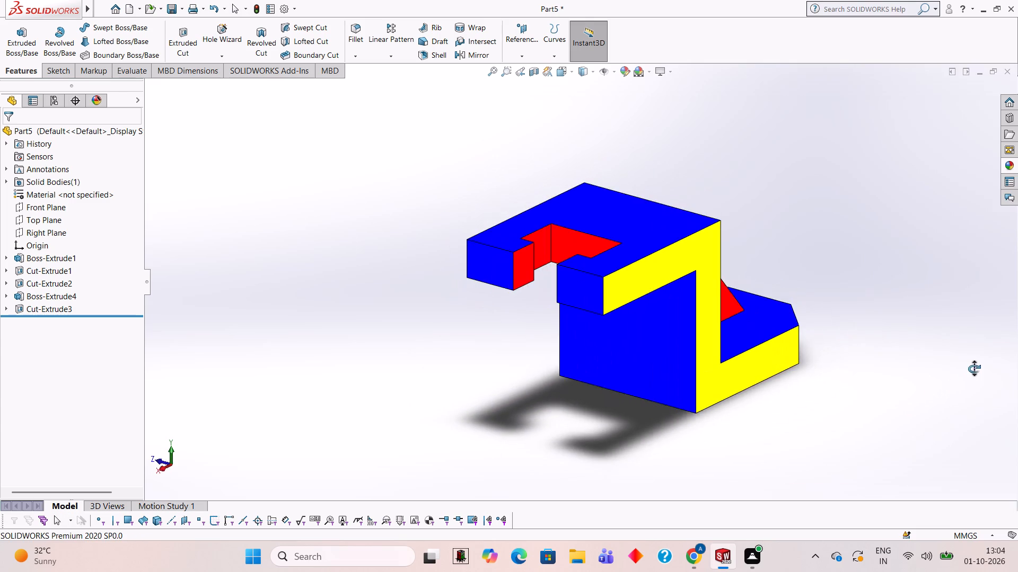
middle_click_drag(974, 369, 1006, 378)
left_click(1010, 167)
left_click_drag(880, 462, 653, 303)
left_click(653, 303)
Apply the Yellow LED appearance to the end face of the other arm beside the T-slot opening.
middle_click_drag(729, 363, 745, 368)
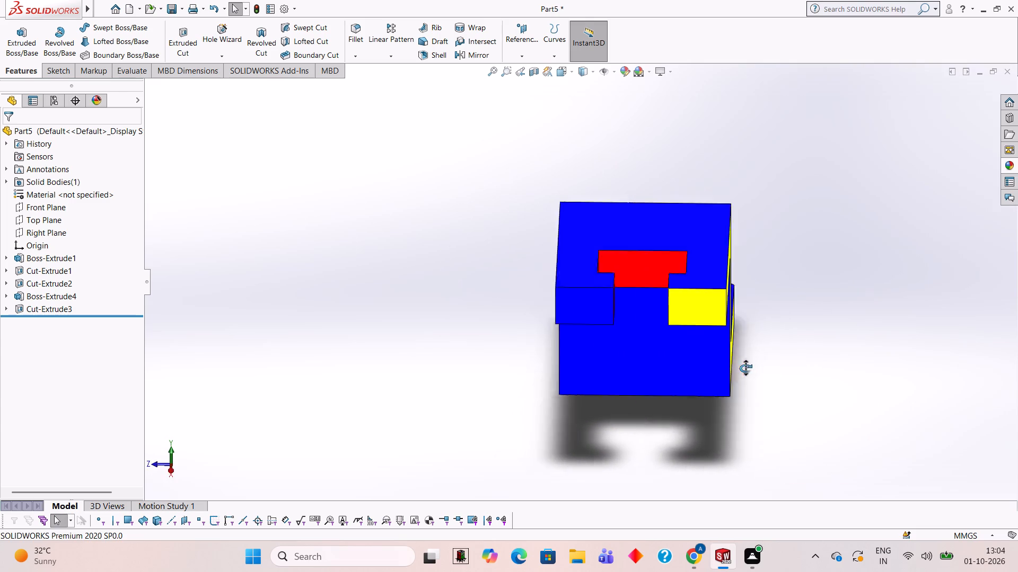
middle_click_drag(745, 368, 800, 363)
left_click(1013, 165)
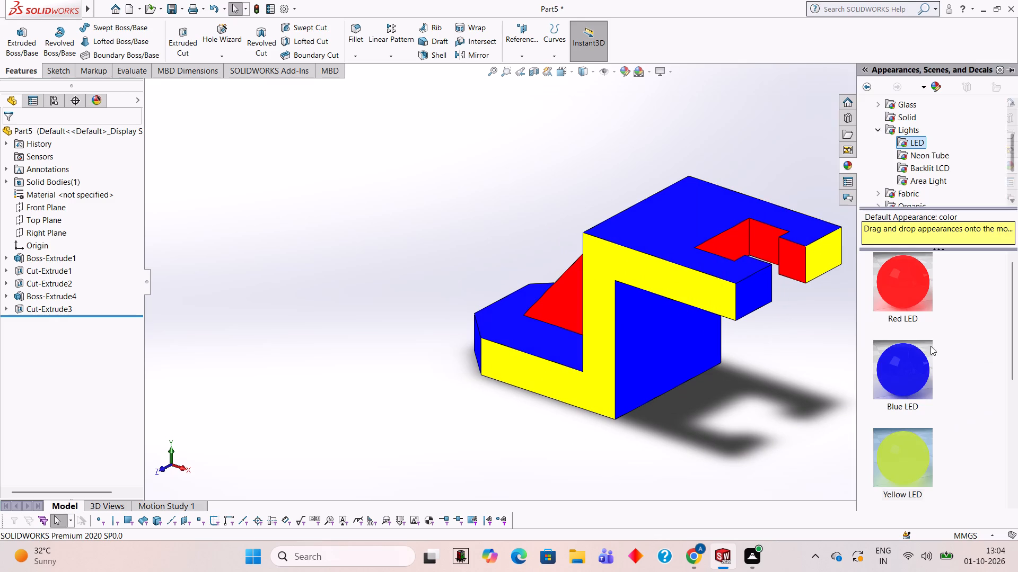
left_click_drag(904, 428, 761, 257)
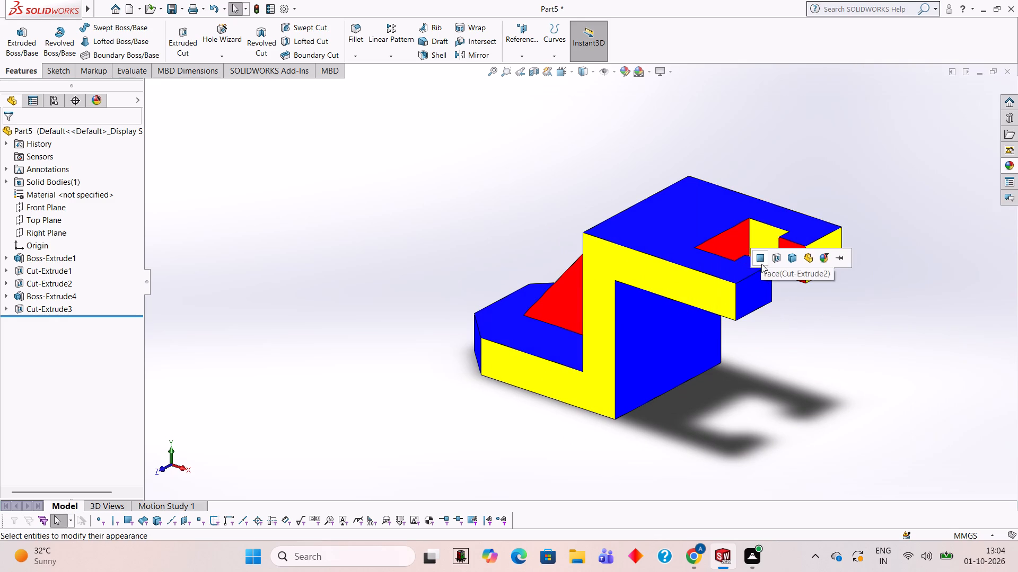
scroll(784, 323, "down", 3)
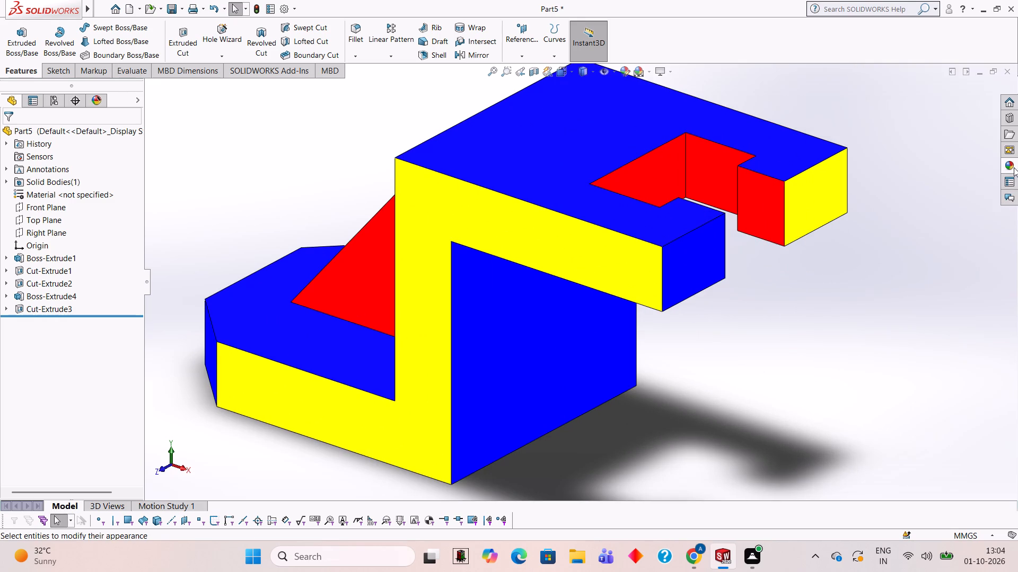
left_click(1014, 167)
left_click_drag(898, 490, 692, 297)
left_click(1007, 164)
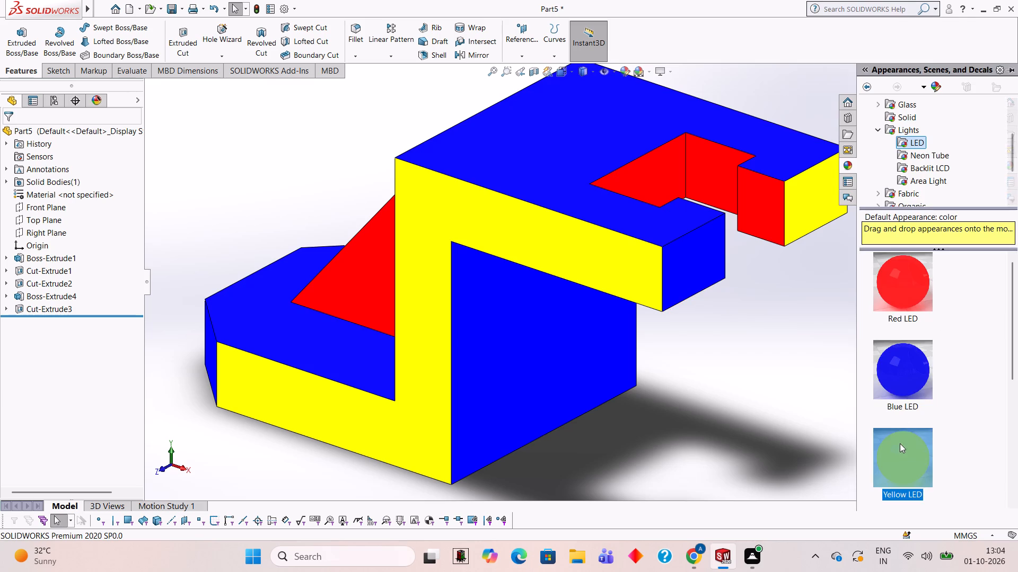
left_click_drag(900, 443, 708, 252)
left_click(708, 252)
Apply the Yellow LED appearance to the base flange's end face between the two chamfered corners.
scroll(747, 311, "up", 2)
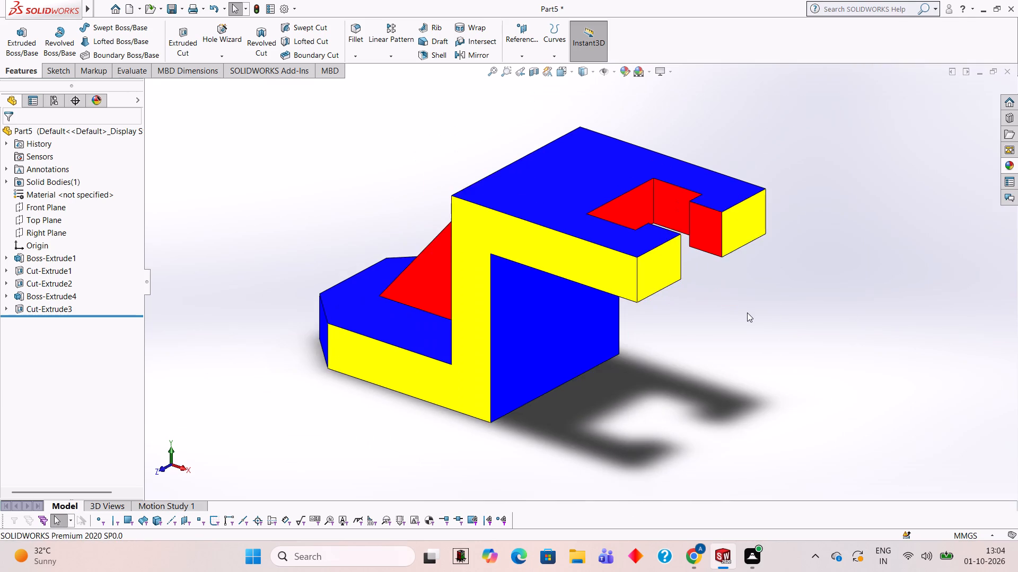
middle_click_drag(748, 310, 883, 301)
middle_click_drag(689, 347, 865, 354)
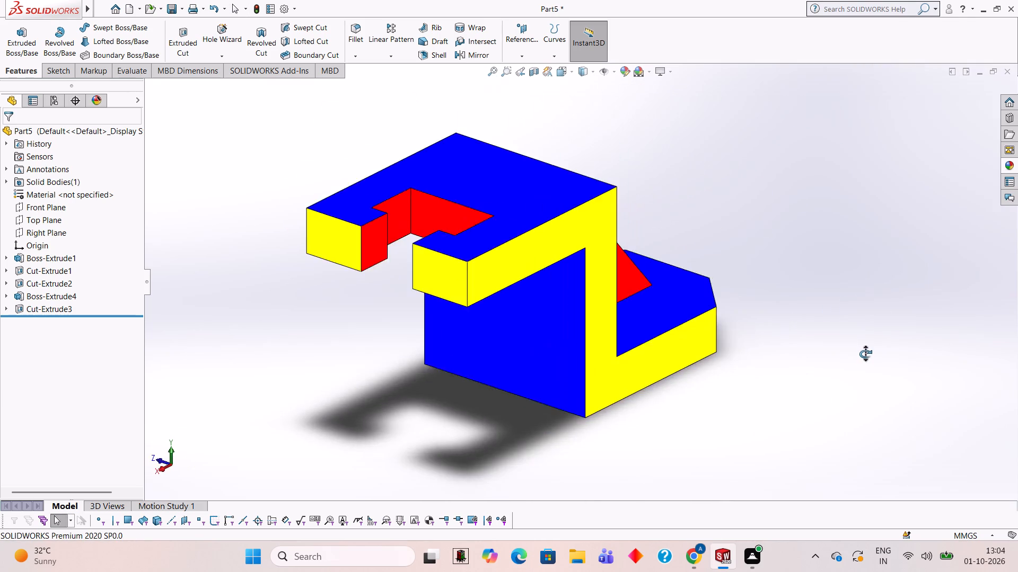
middle_click_drag(865, 354, 721, 325)
middle_click_drag(655, 409, 697, 431)
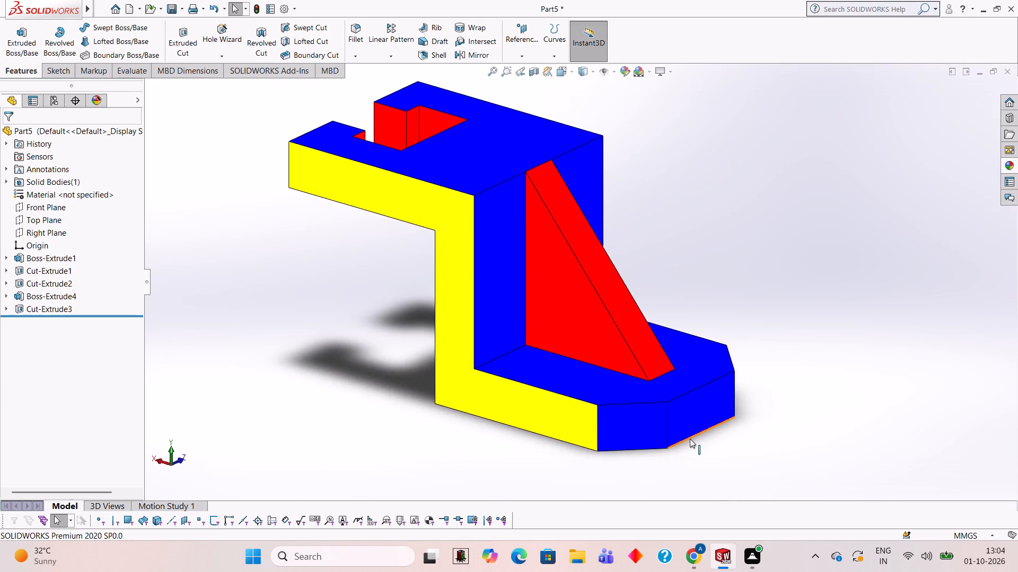
scroll(690, 439, "down", 2)
left_click(1014, 160)
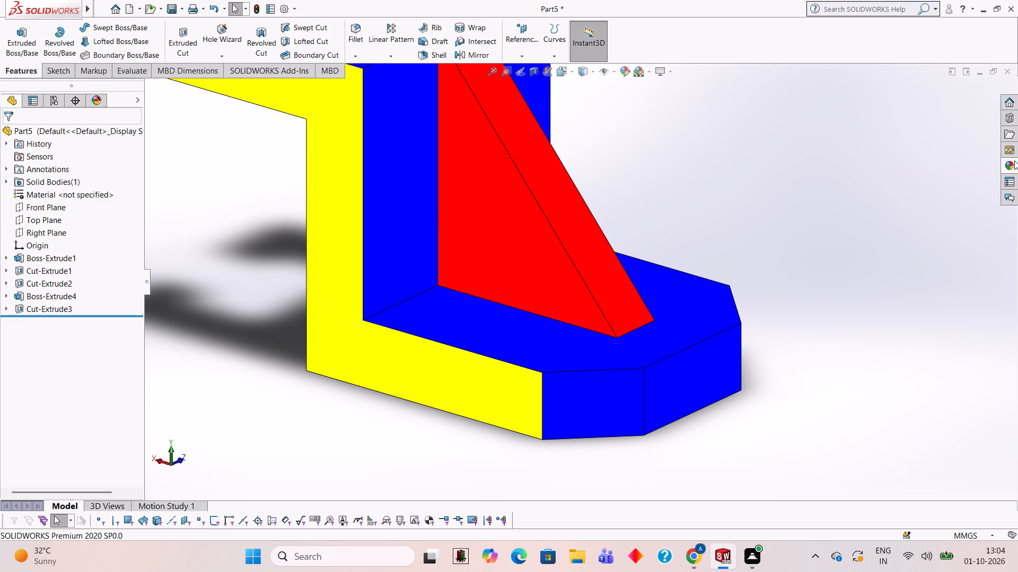
left_click_drag(904, 443, 695, 363)
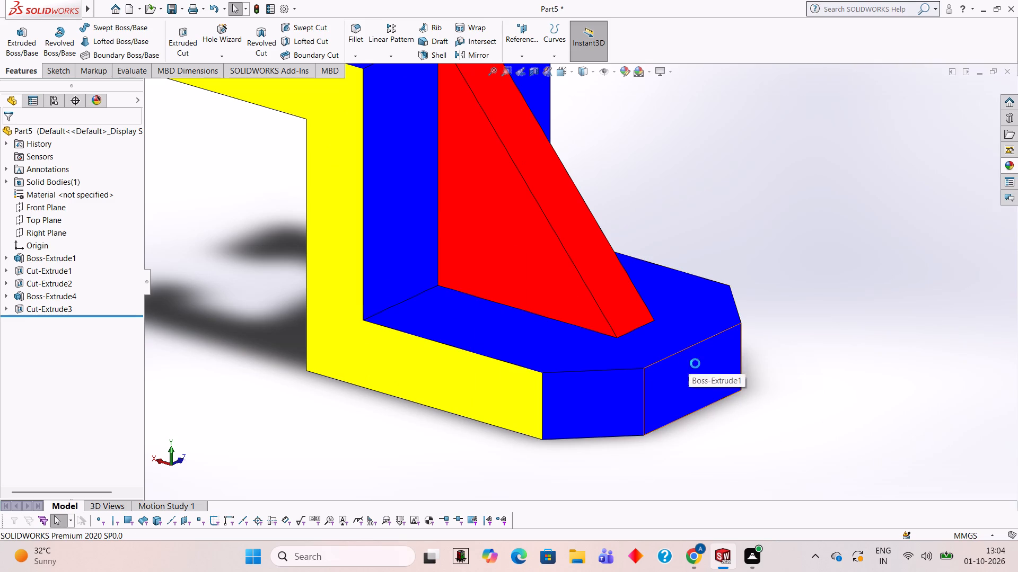
left_click(695, 364)
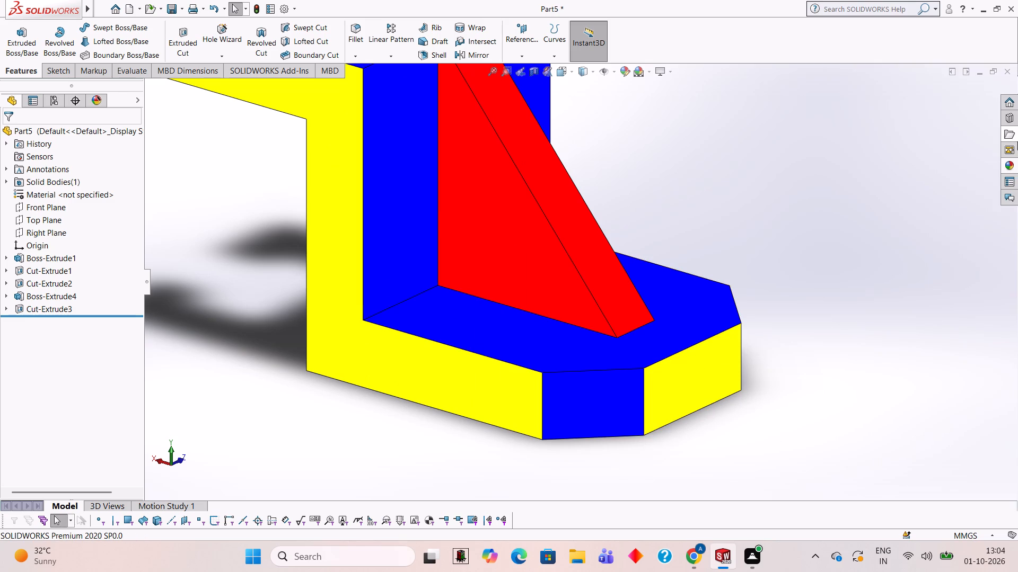
Apply the Yellow LED appearance to both chamfered corner faces of the base flange.
left_click(1015, 165)
left_click_drag(881, 449, 594, 396)
left_click(594, 396)
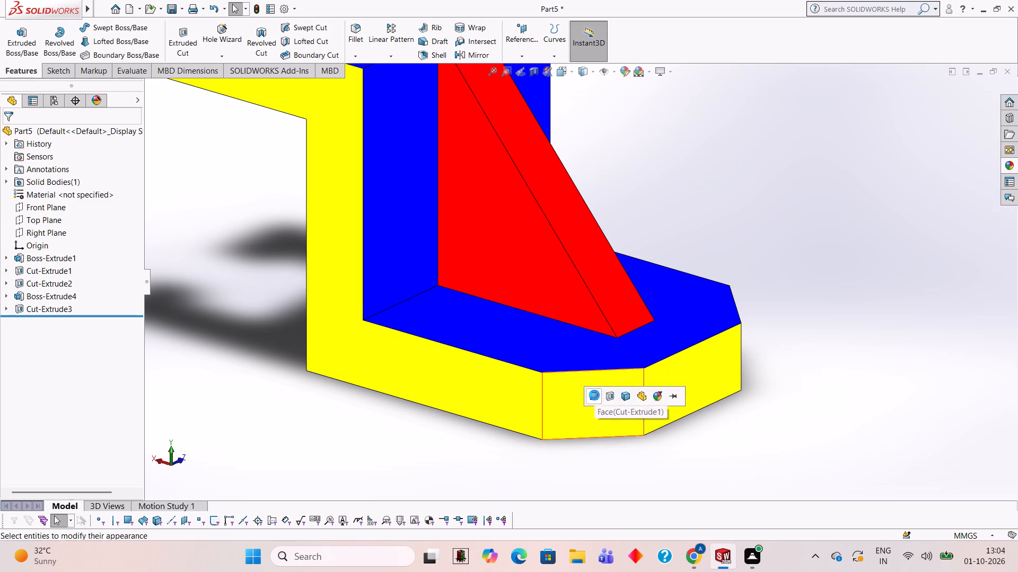
middle_click_drag(808, 380, 730, 385)
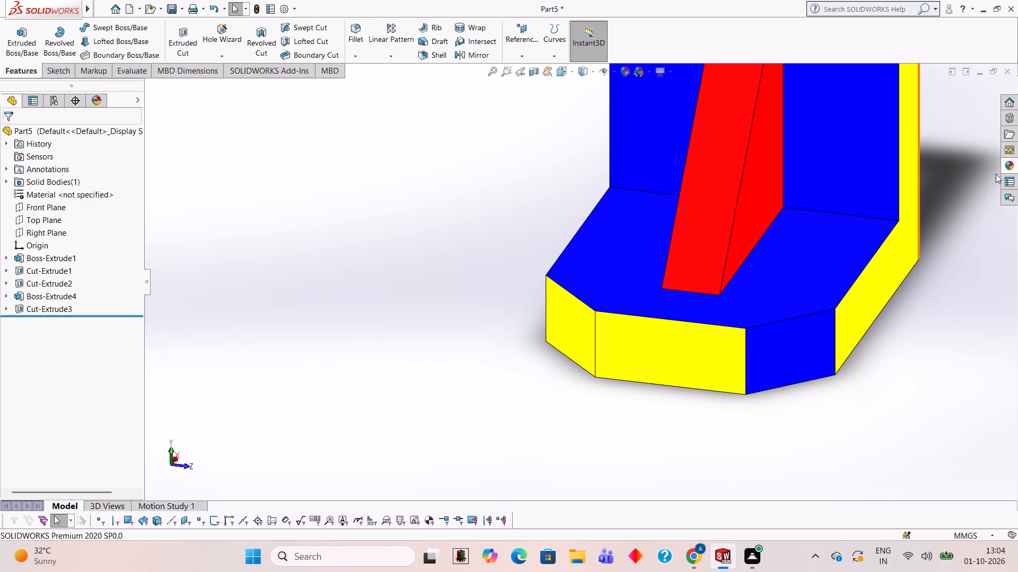
left_click(1013, 166)
left_click_drag(907, 446, 798, 347)
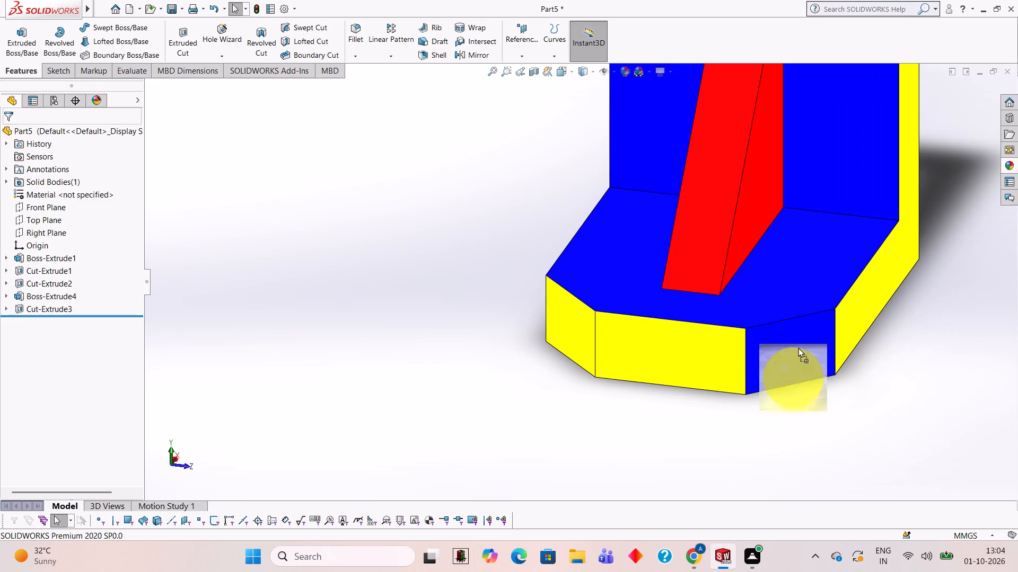
left_click_drag(798, 347, 787, 327)
left_click(787, 328)
Examine the bracket's face colours at the upper flange, rib and base flange.
scroll(788, 329, "up", 4)
middle_click_drag(788, 327, 889, 332)
middle_click_drag(865, 218, 838, 222)
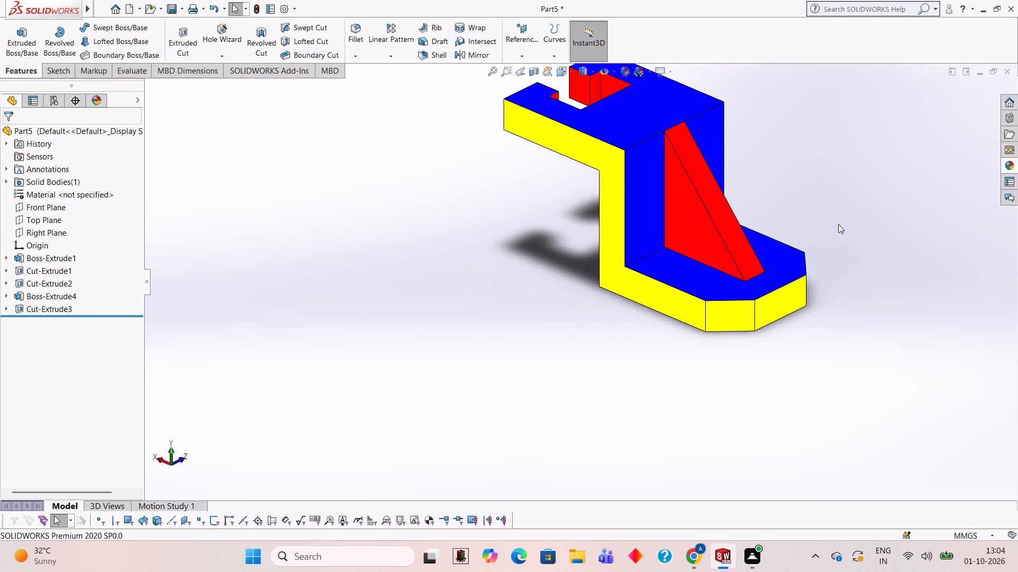
scroll(826, 148, "up", 1)
scroll(820, 122, "down", 2)
scroll(531, 155, "down", 1)
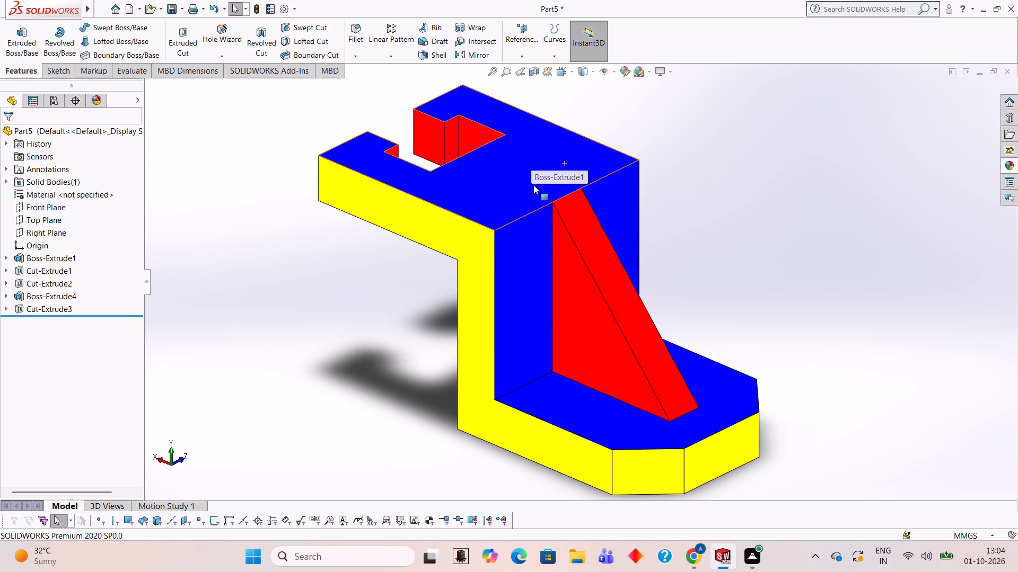
scroll(533, 187, "up", 1)
scroll(533, 187, "down", 1)
scroll(674, 233, "up", 1)
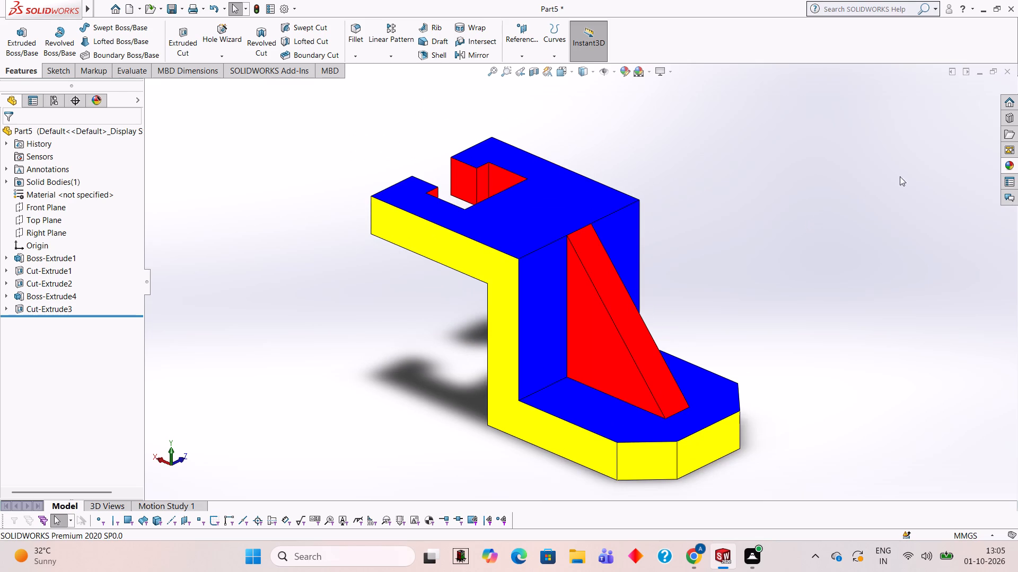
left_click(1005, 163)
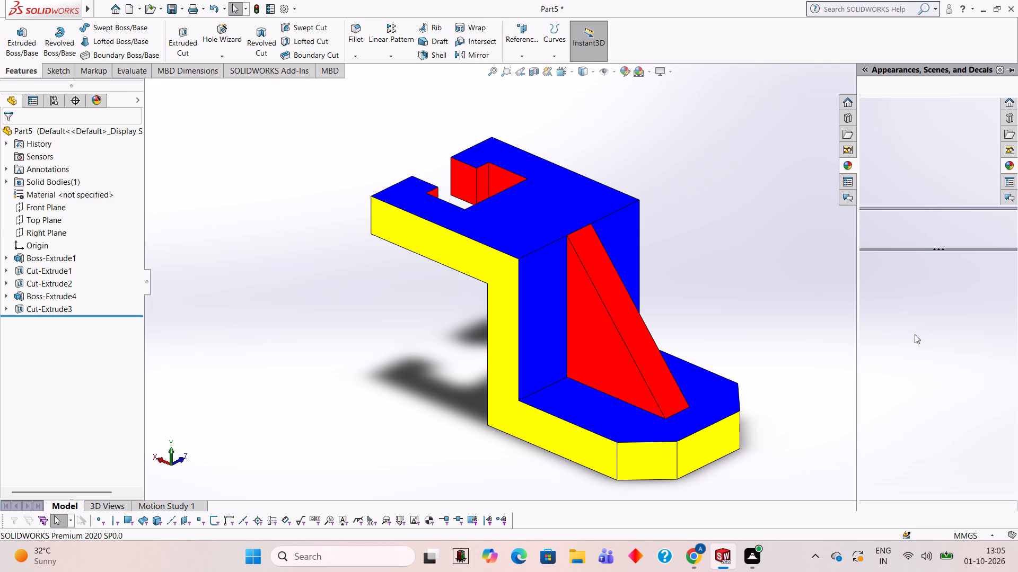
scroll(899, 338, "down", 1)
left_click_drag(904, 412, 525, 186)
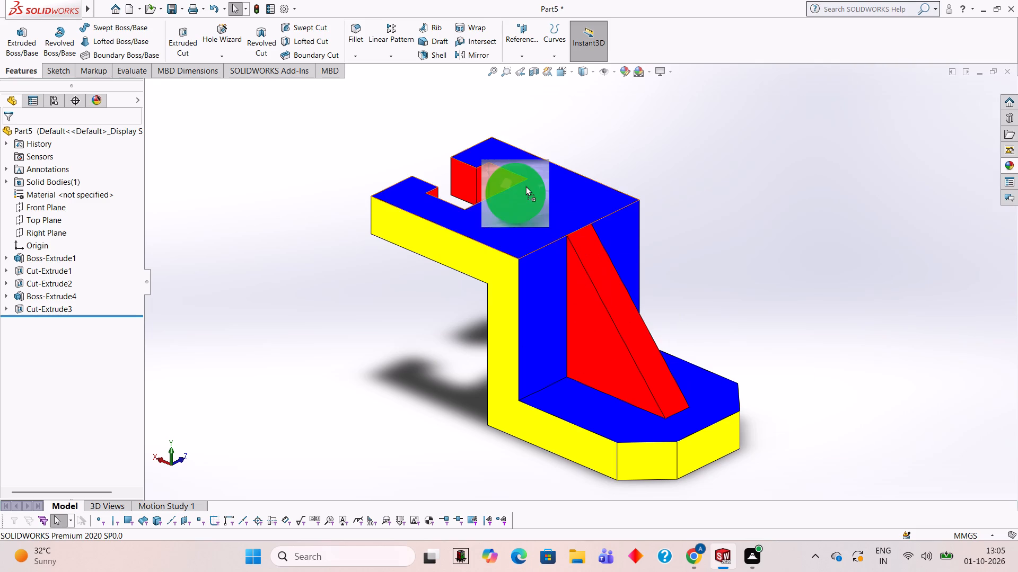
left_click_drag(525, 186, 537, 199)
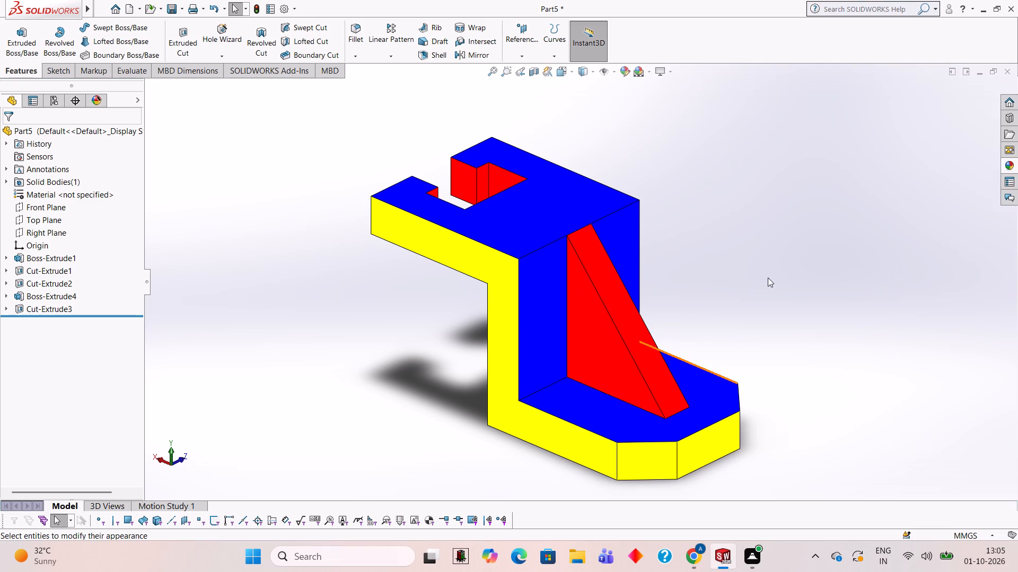
Apply the Green LED appearance to the two vertical web faces on either side of the triangular rib.
left_click(1004, 164)
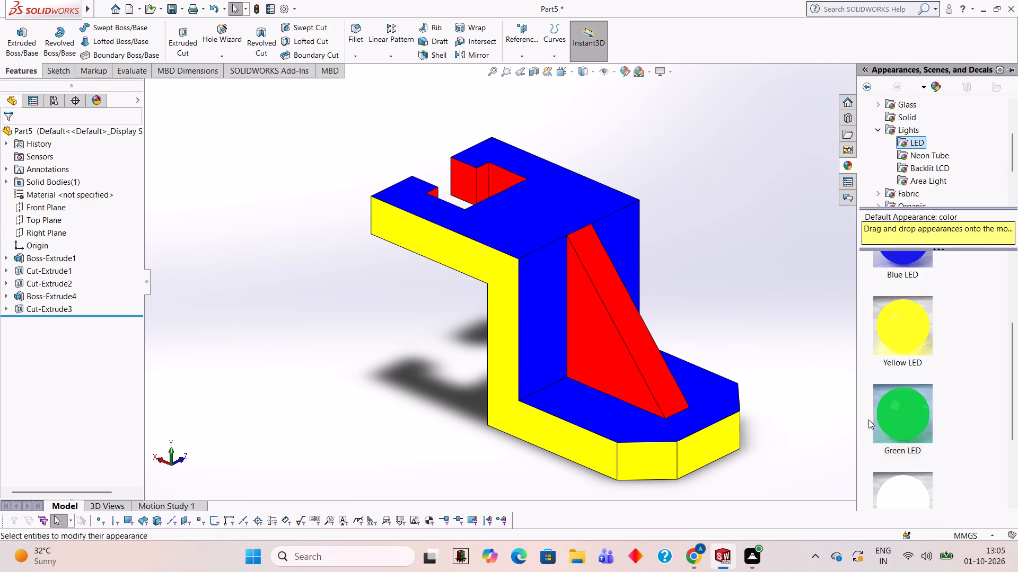
left_click_drag(918, 413, 556, 292)
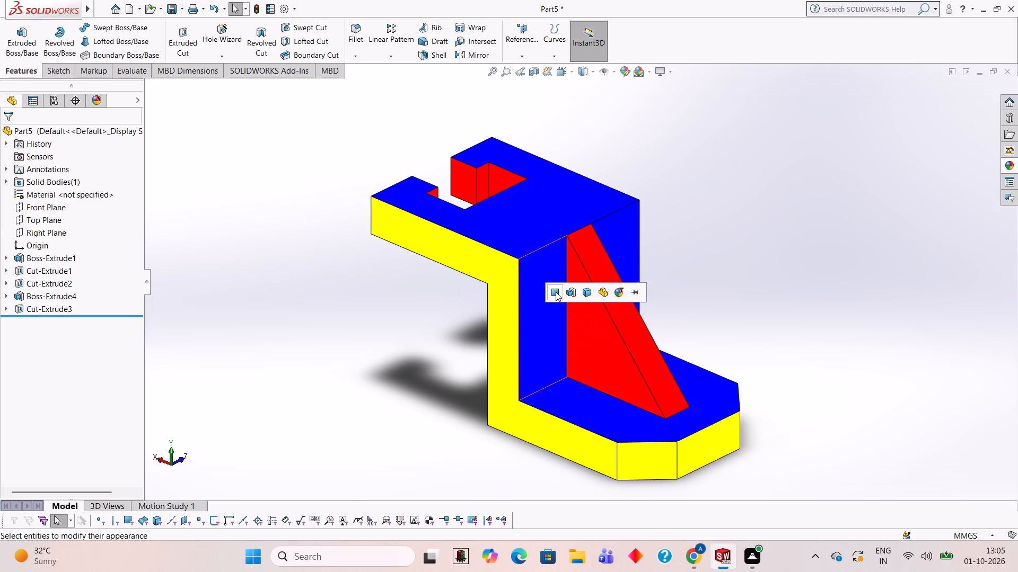
left_click(556, 292)
scroll(755, 302, "down", 1)
middle_click_drag(755, 299, 647, 306)
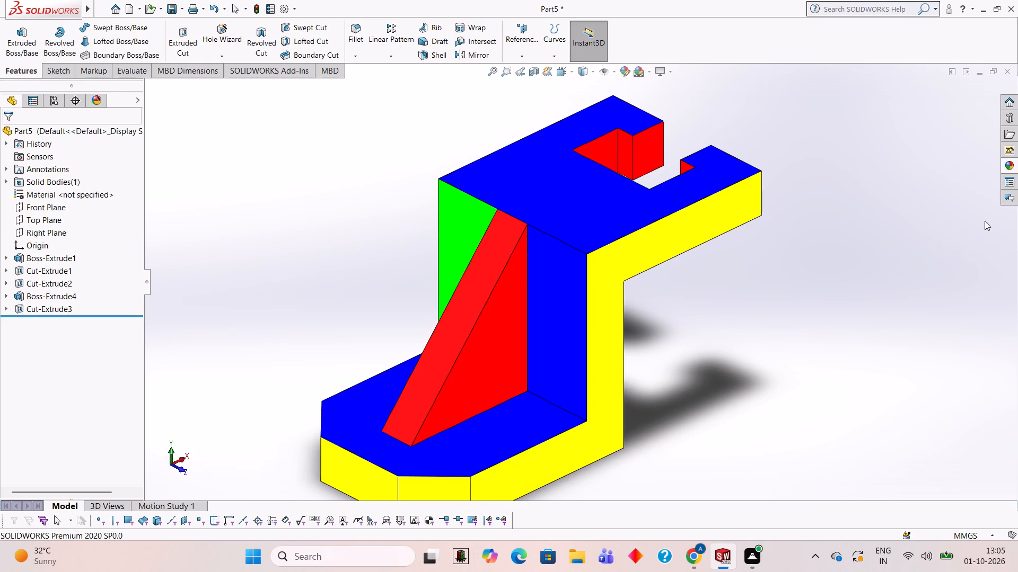
left_click(1012, 163)
left_click_drag(902, 430, 640, 410)
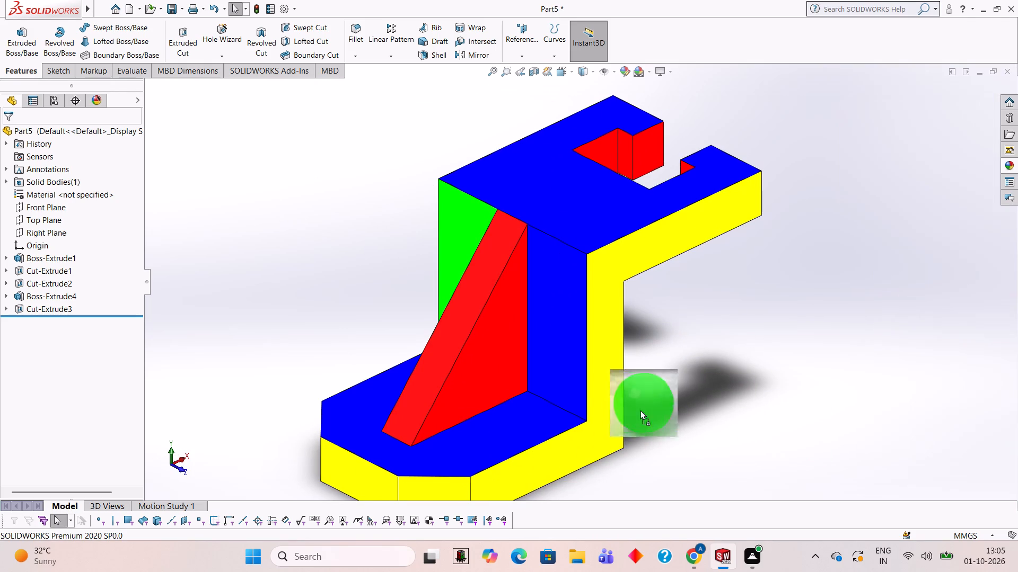
left_click_drag(640, 410, 546, 338)
left_click(546, 338)
Examine the coloured bracket from all sides, checking the web, rib, T-slot and base flange faces.
scroll(617, 359, "up", 2)
middle_click_drag(617, 356, 691, 376)
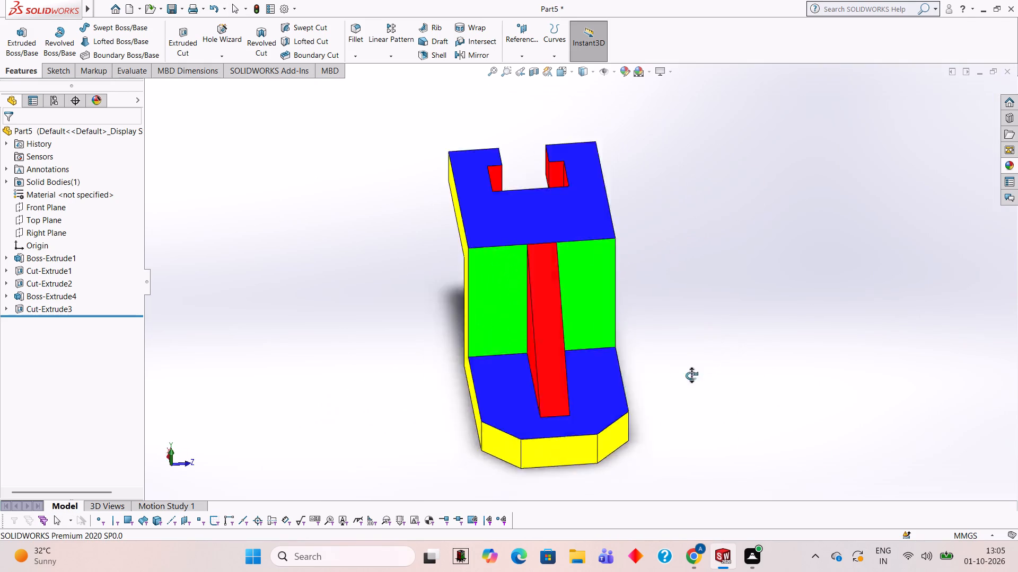
middle_click_drag(691, 376, 719, 364)
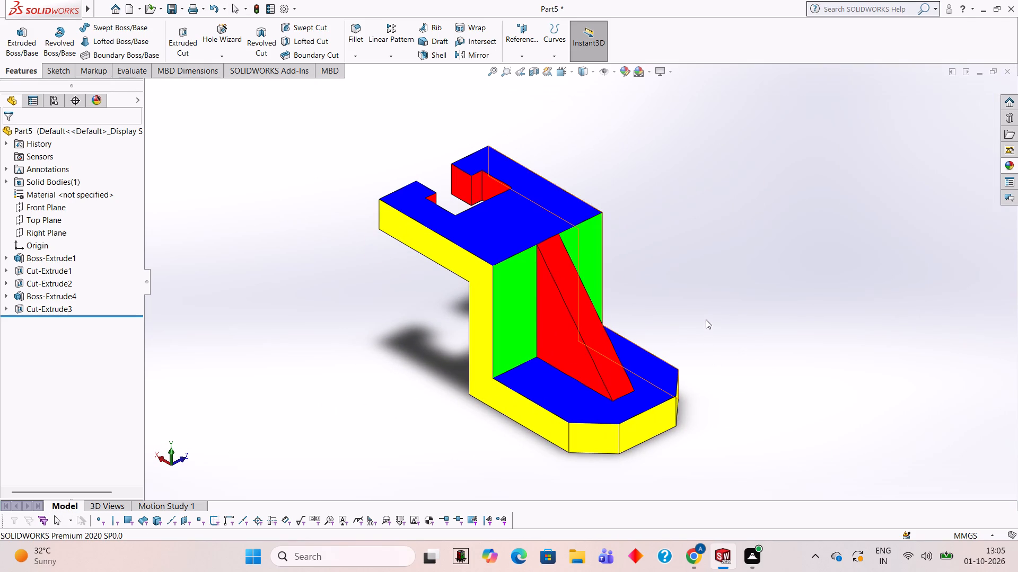
middle_click_drag(690, 311, 680, 306)
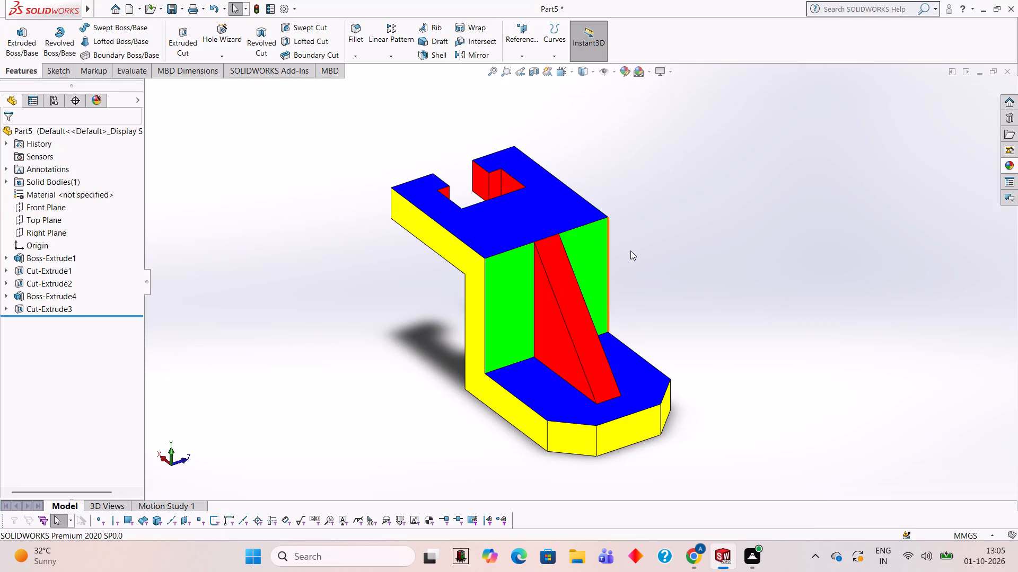
scroll(637, 251, "down", 1)
middle_click_drag(638, 248, 650, 253)
middle_click_drag(650, 244, 773, 206)
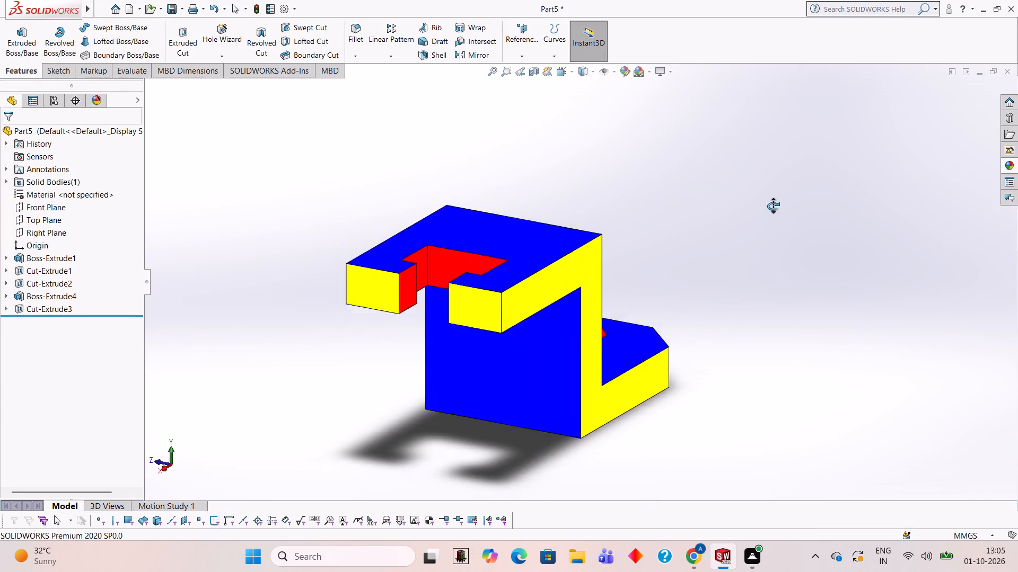
middle_click_drag(773, 206, 645, 266)
scroll(642, 271, "up", 2)
middle_click_drag(640, 321, 640, 284)
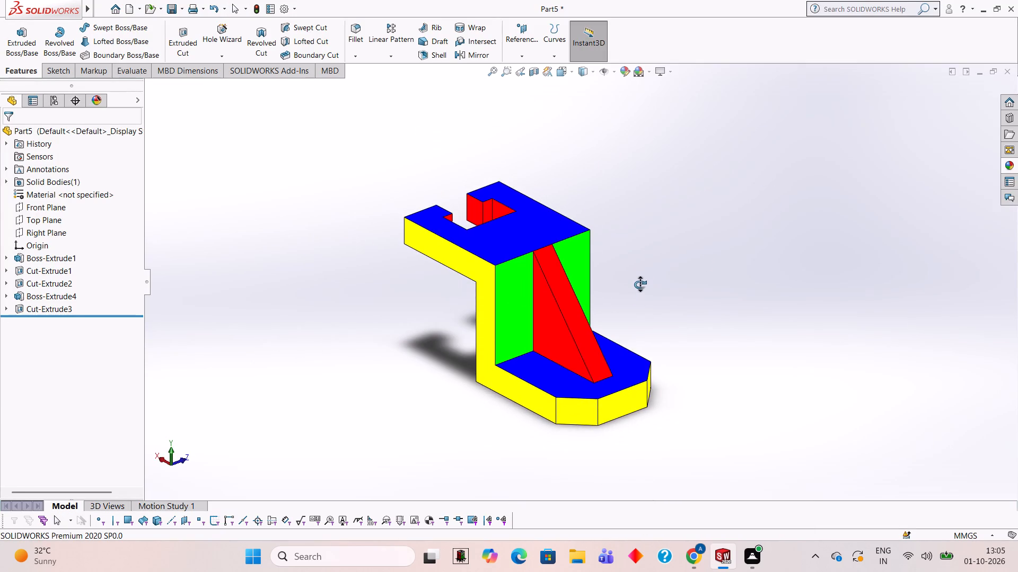
middle_click_drag(640, 284, 630, 288)
scroll(638, 283, "down", 1)
middle_click_drag(657, 275, 669, 281)
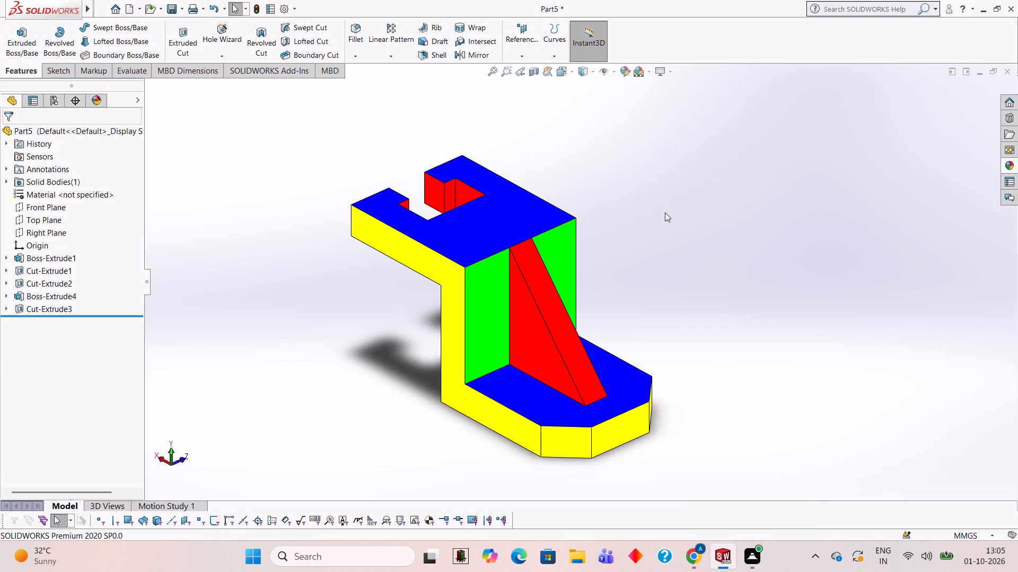
scroll(405, 395, "down", 1)
scroll(405, 394, "up", 1)
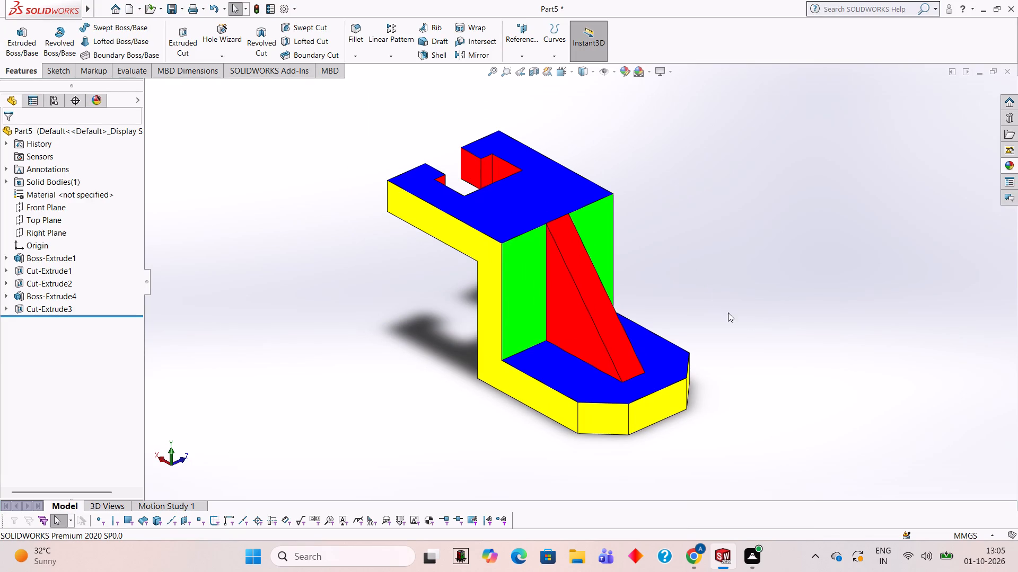
middle_click_drag(767, 303, 703, 307)
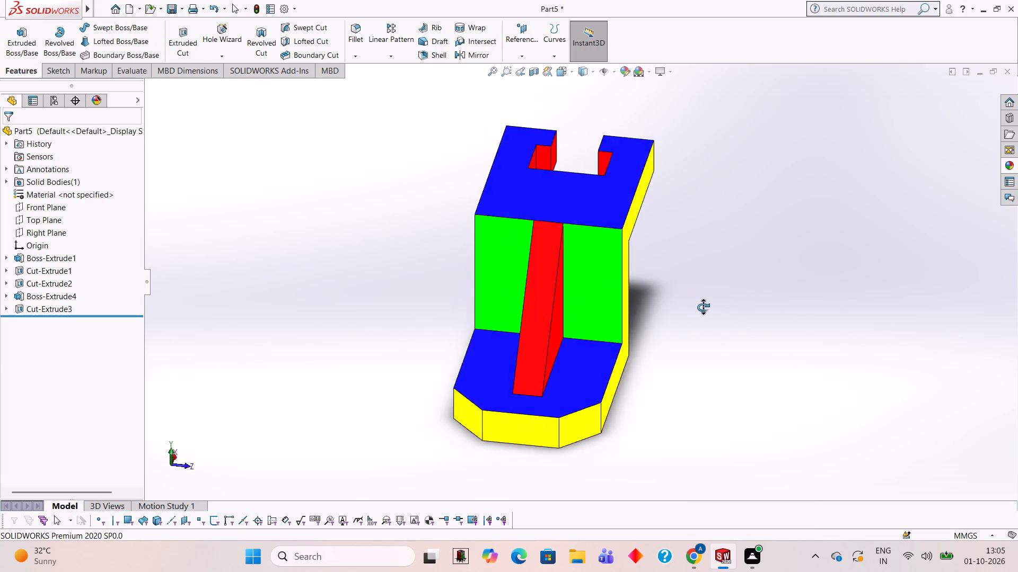
middle_click_drag(703, 307, 721, 321)
middle_click_drag(710, 292, 651, 294)
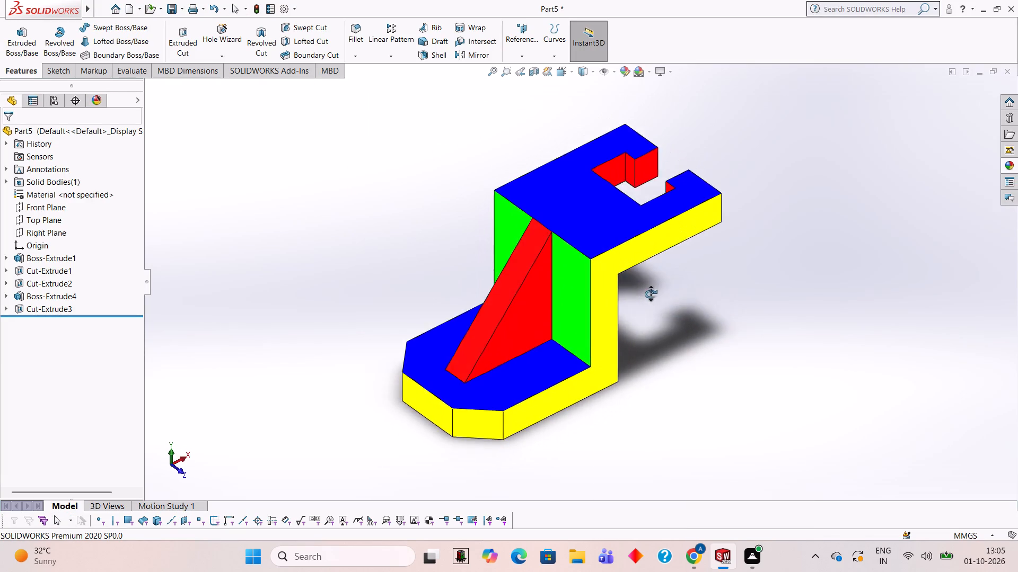
middle_click_drag(651, 294, 640, 294)
scroll(545, 343, "up", 1)
middle_click_drag(545, 339, 546, 329)
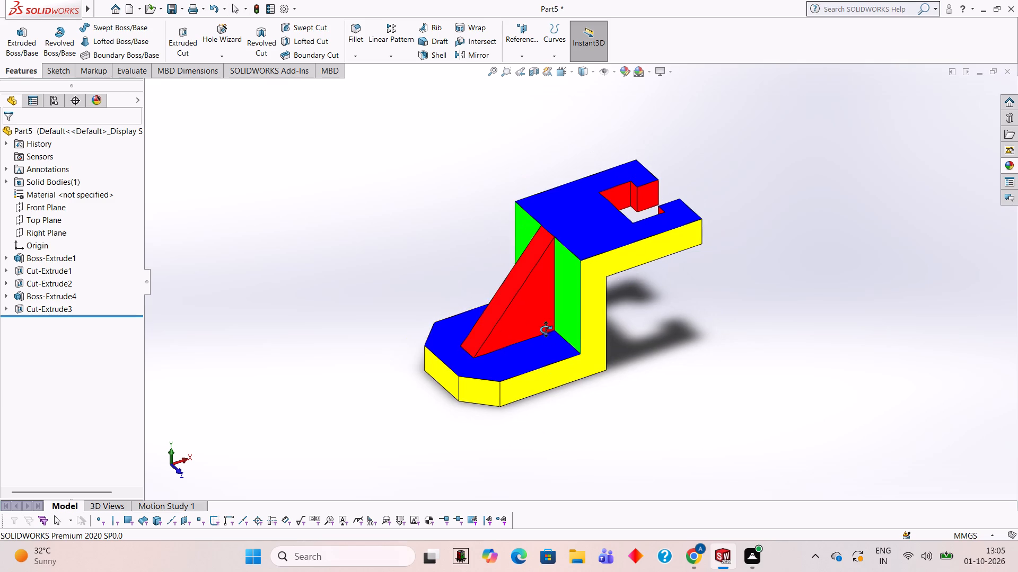
middle_click_drag(546, 329, 543, 320)
scroll(501, 307, "down", 1)
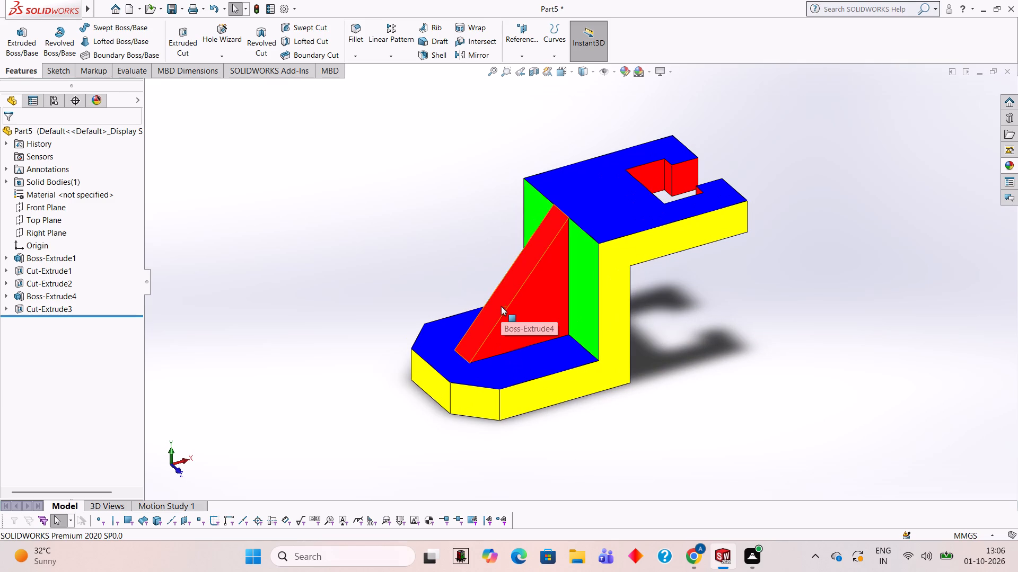
scroll(705, 331, "down", 1)
middle_click_drag(705, 331, 717, 338)
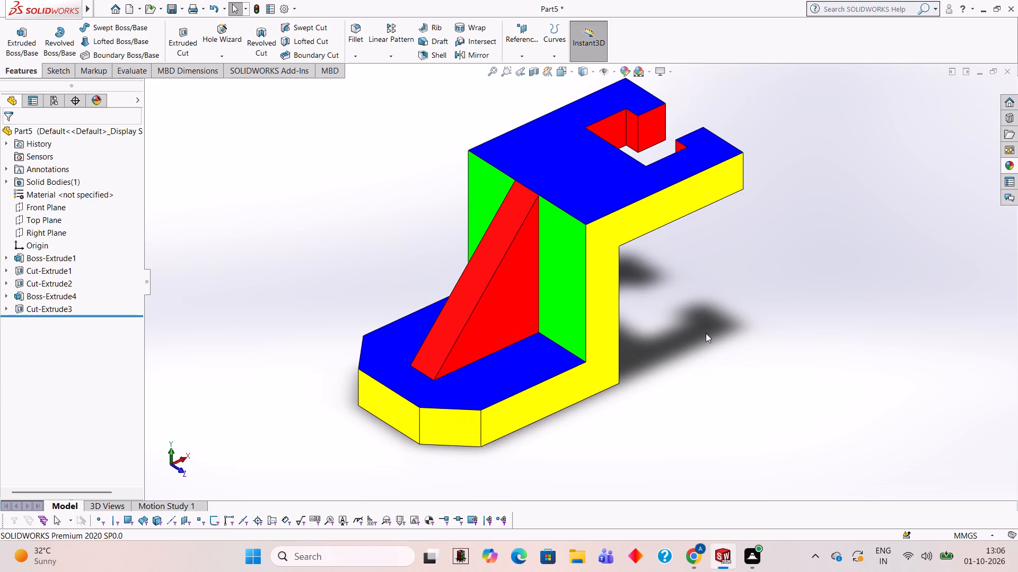
scroll(680, 294, "up", 1)
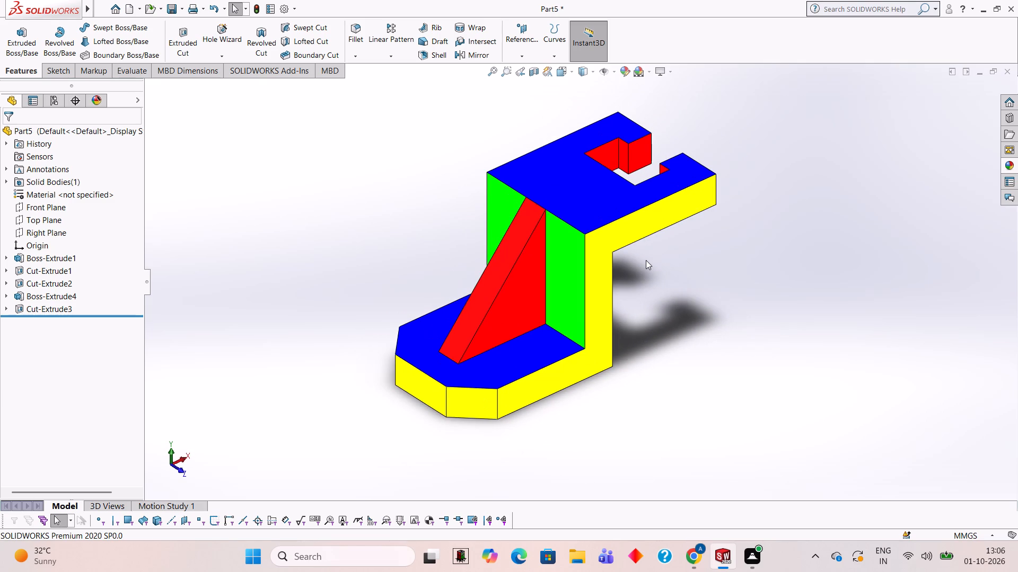
scroll(646, 260, "up", 1)
scroll(646, 260, "down", 1)
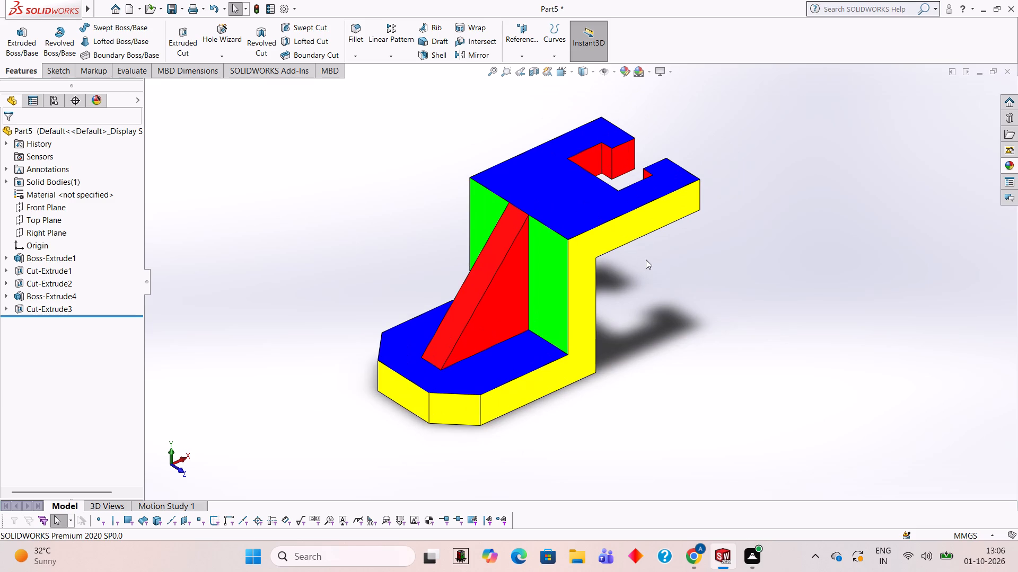
scroll(564, 282, "down", 1)
scroll(564, 283, "up", 1)
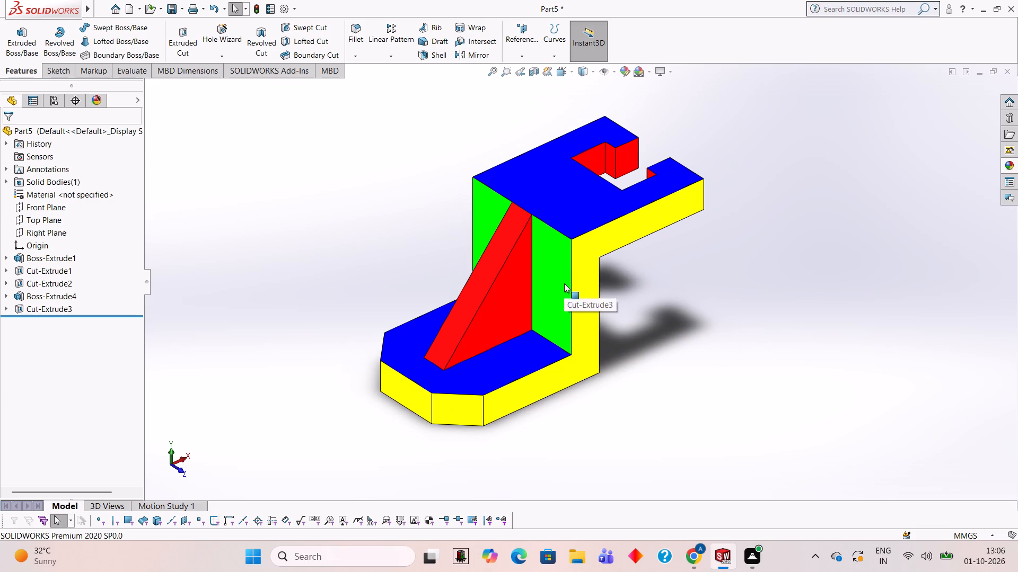
middle_click_drag(729, 317, 723, 316)
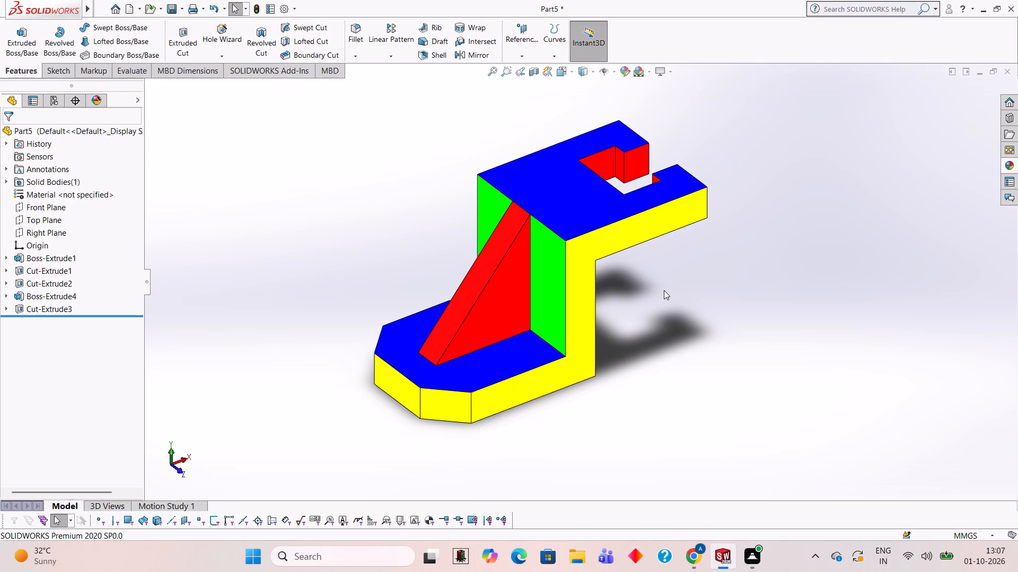
scroll(502, 230, "up", 1)
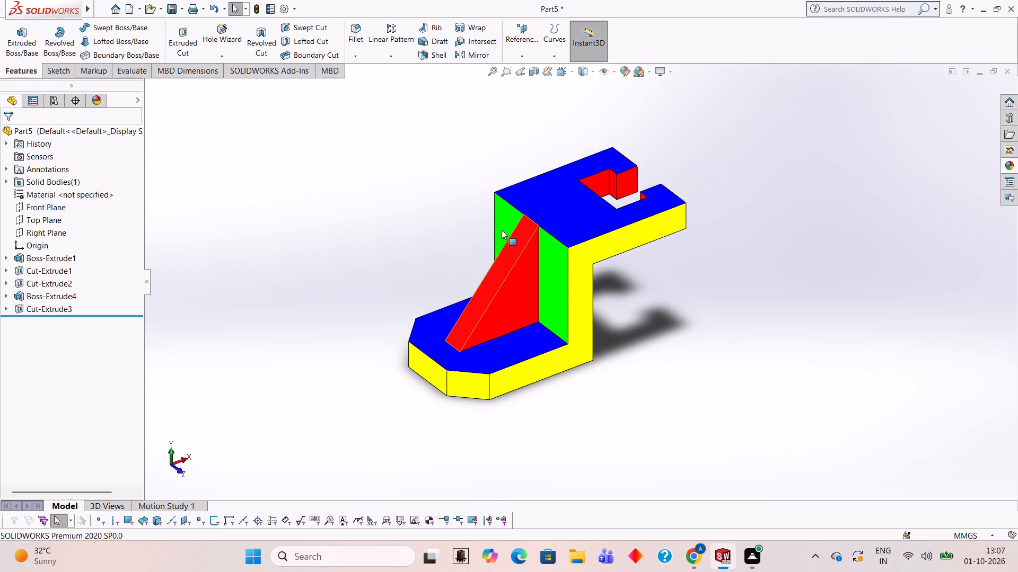
scroll(497, 162, "down", 1)
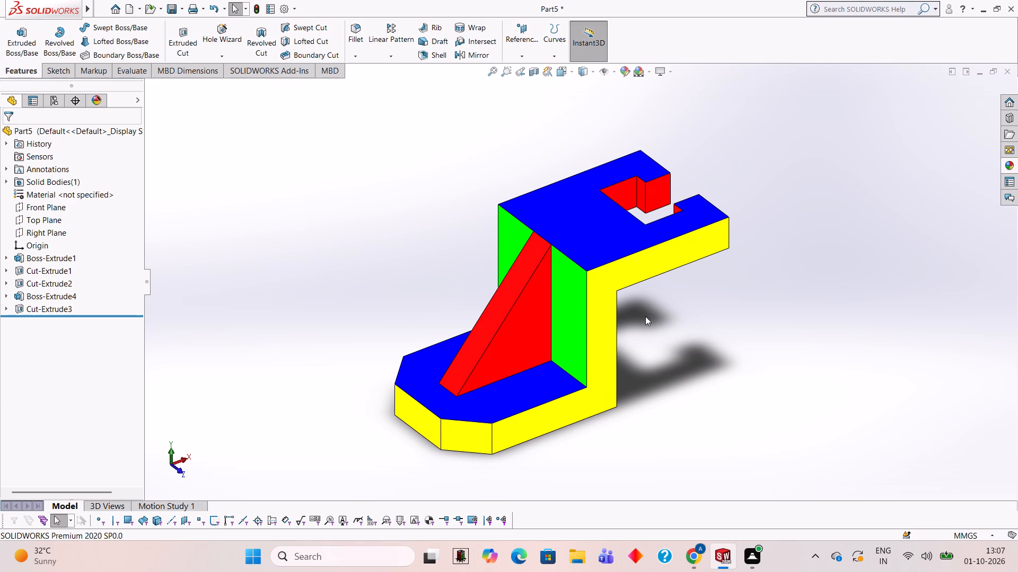
scroll(645, 316, "up", 1)
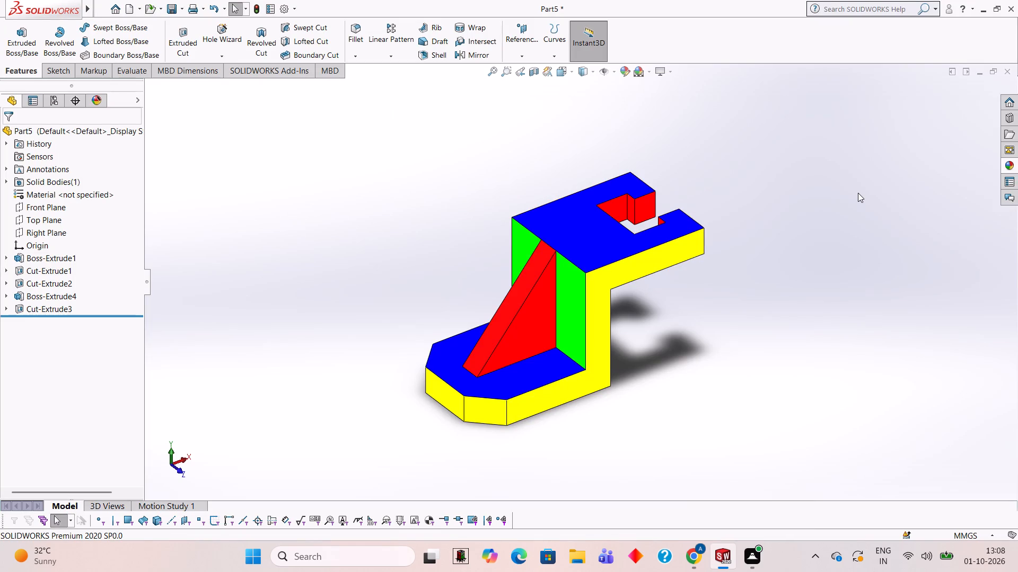
Save the part in the Documents folder as a SOLIDWORKS Part named ANGLE BRACKET.
key("ctrl+s")
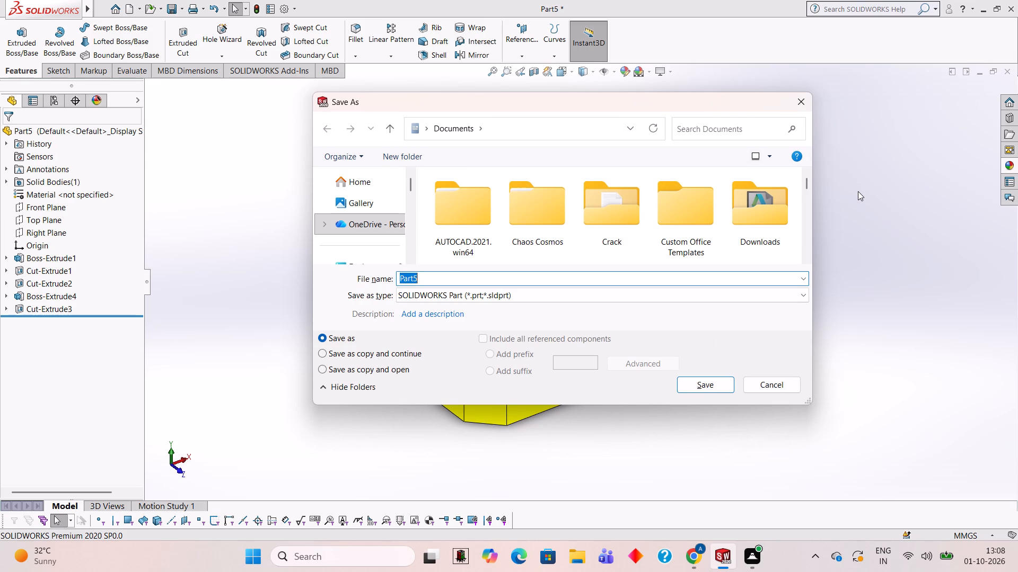
key("a")
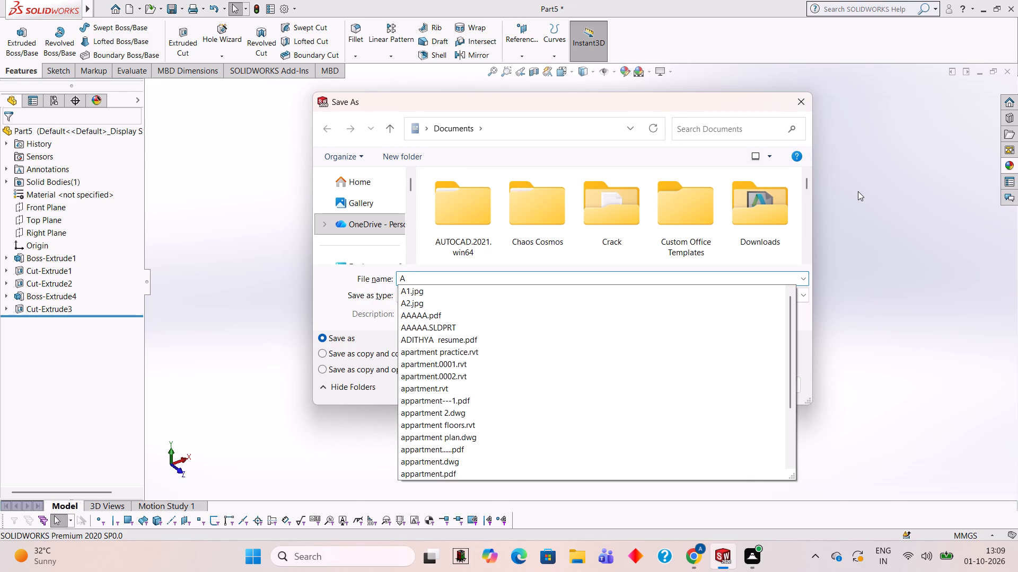
key("n")
type("GLE")
key("space")
type("BRACKET")
key("space")
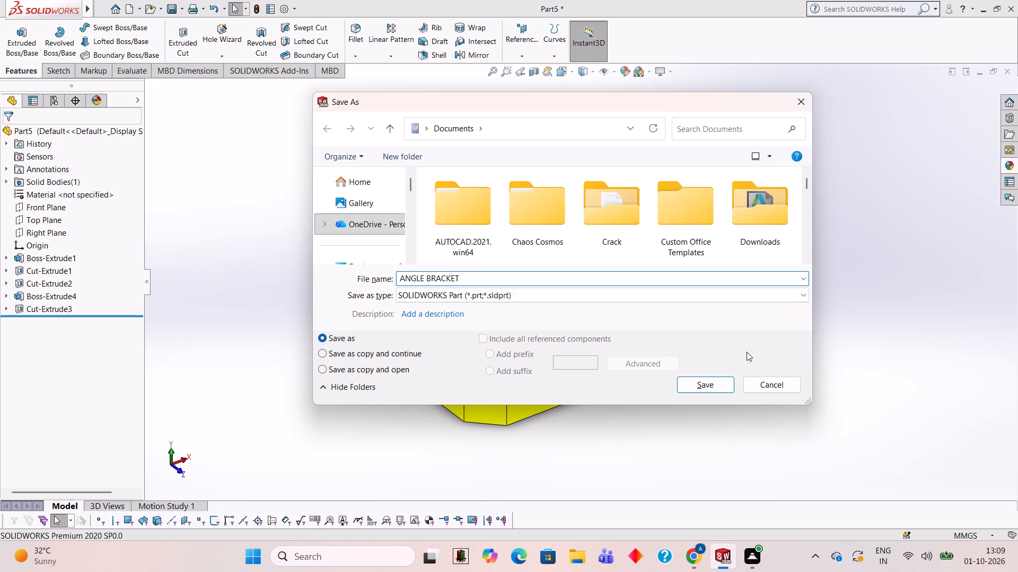
left_click(727, 378)
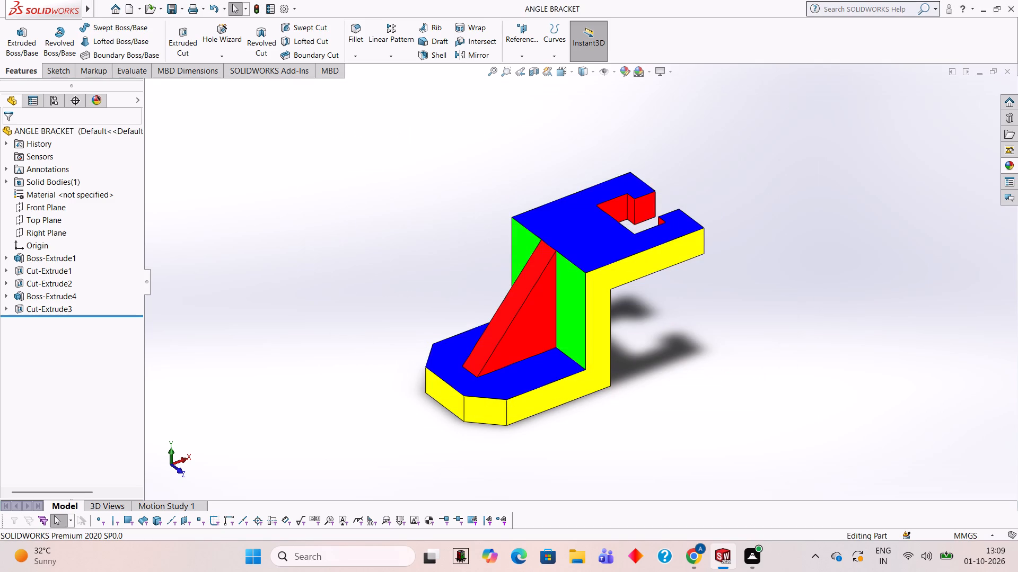
Save a copy of the bracket as an Adobe Portable Document Format (*.pdf) file named ANGLE BRACKET in Documents.
left_click(181, 7)
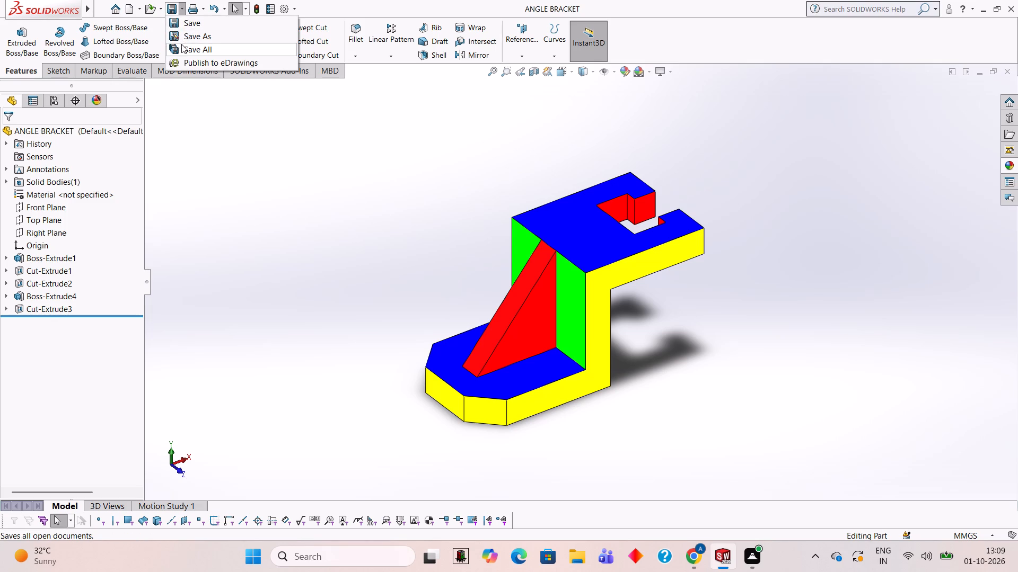
left_click(184, 35)
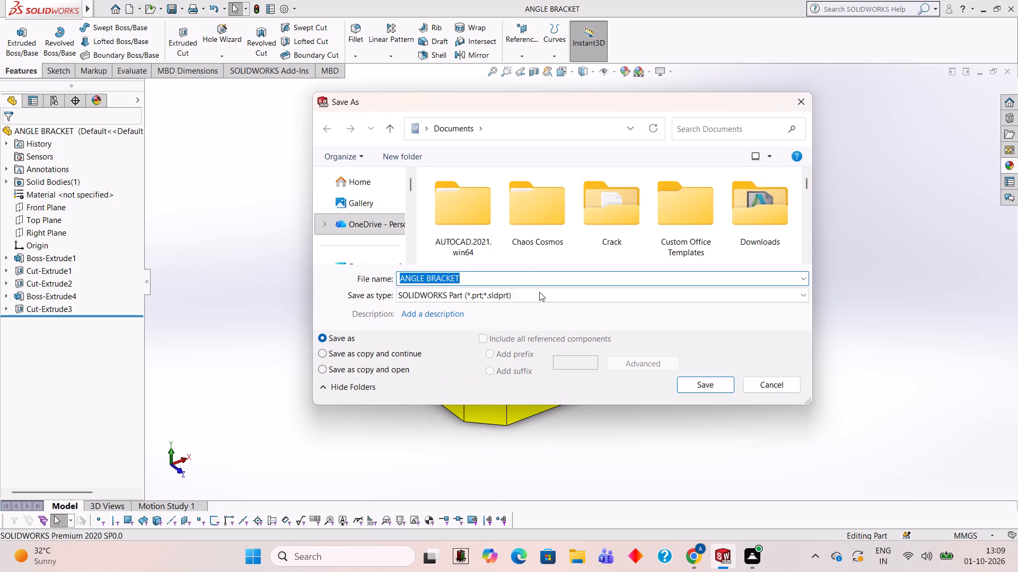
left_click(539, 292)
left_click(467, 80)
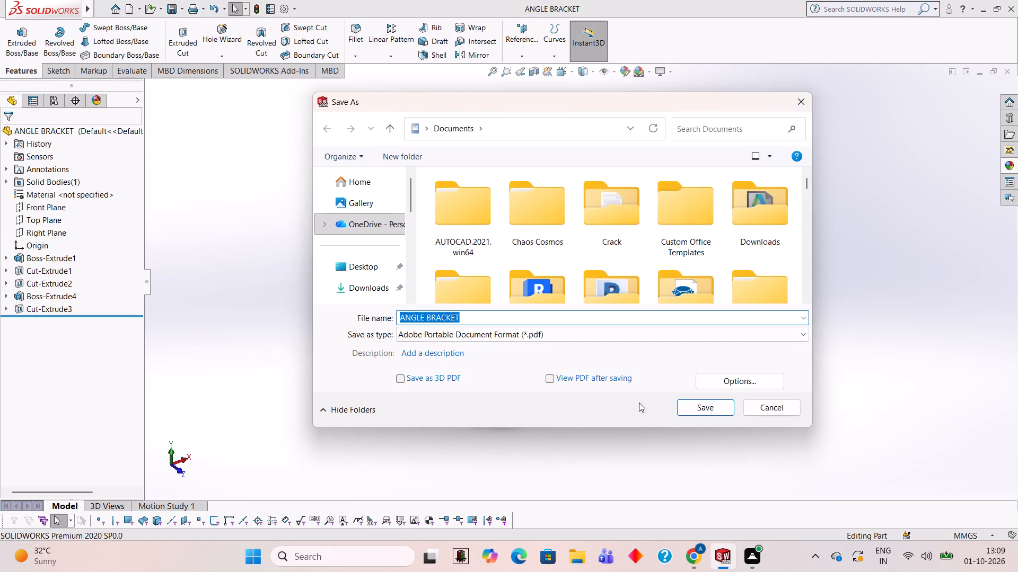
left_click(708, 409)
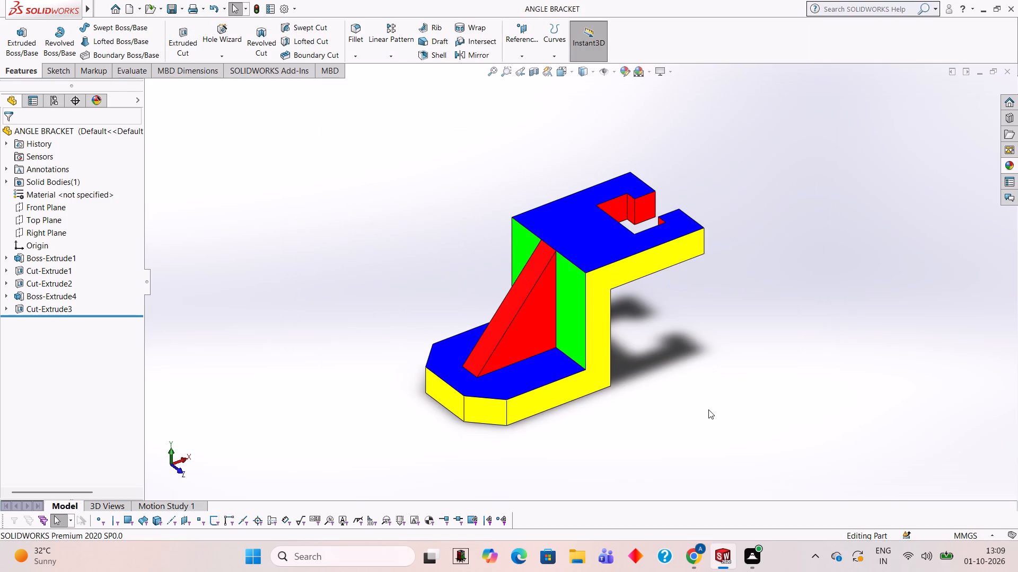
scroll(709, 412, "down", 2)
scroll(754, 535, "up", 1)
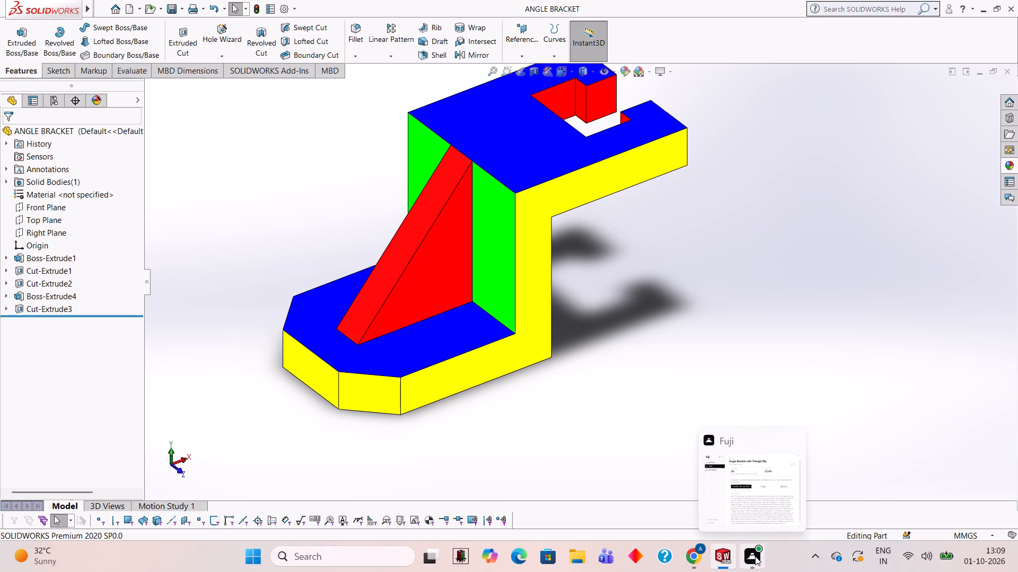